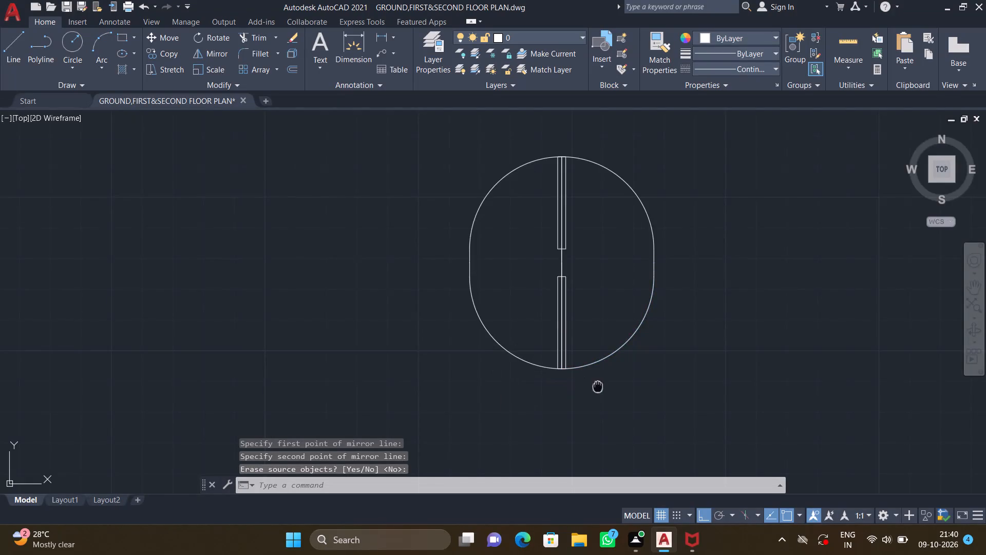
Copy the northeast door of the four-door set by its hinge-side endpoint to empty space directly east of the set.
{"action": "middle_click_drag", "start_coordinate": [591, 384], "coordinate": [491, 365]}
{"action": "scroll", "coordinate": [490, 374], "scroll_direction": "down", "scroll_amount": 2}
{"action": "middle_click_drag", "start_coordinate": [549, 325], "coordinate": [508, 326]}
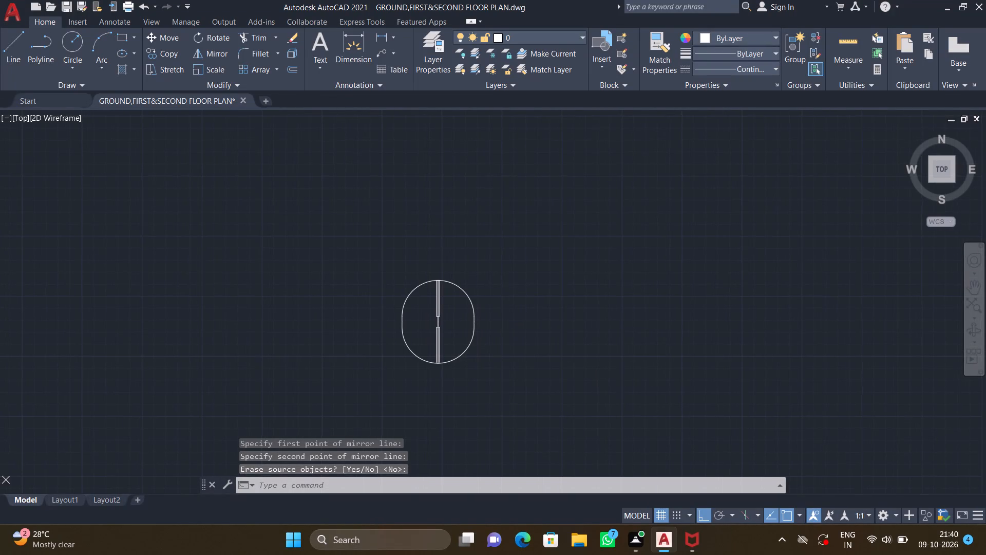
{"action": "type", "text": "co"}
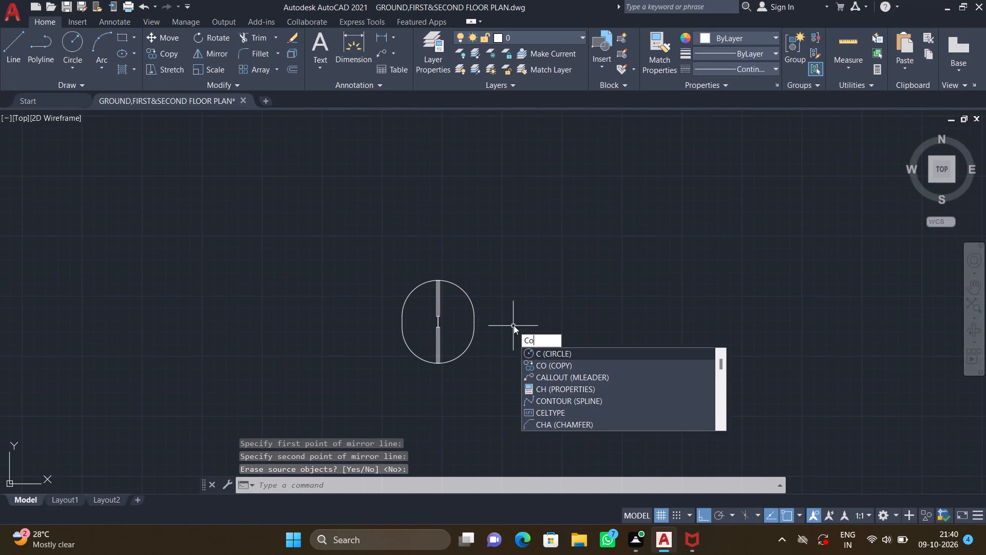
{"action": "key", "text": "Return"}
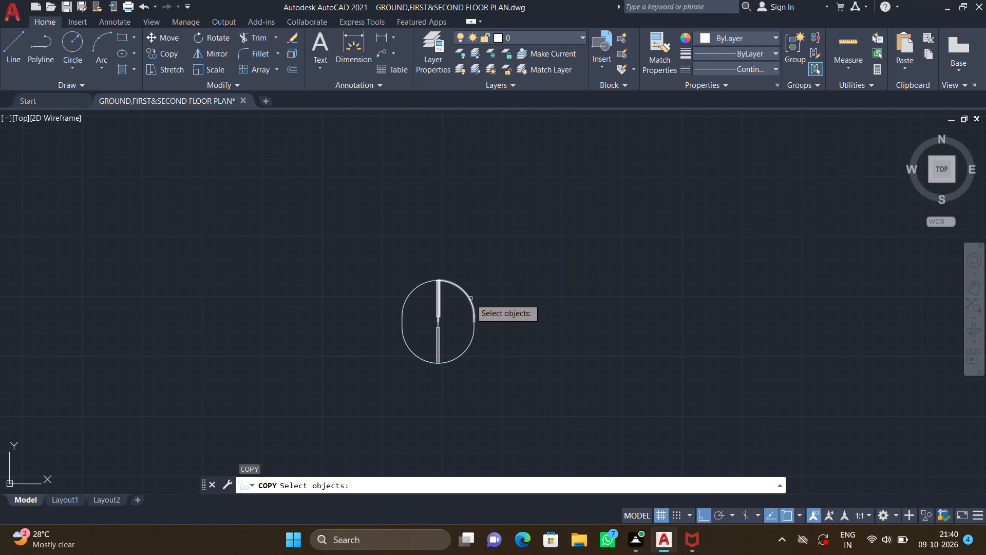
{"action": "left_click", "coordinate": [470, 299]}
{"action": "key", "text": "Return"}
{"action": "left_click", "coordinate": [434, 319]}
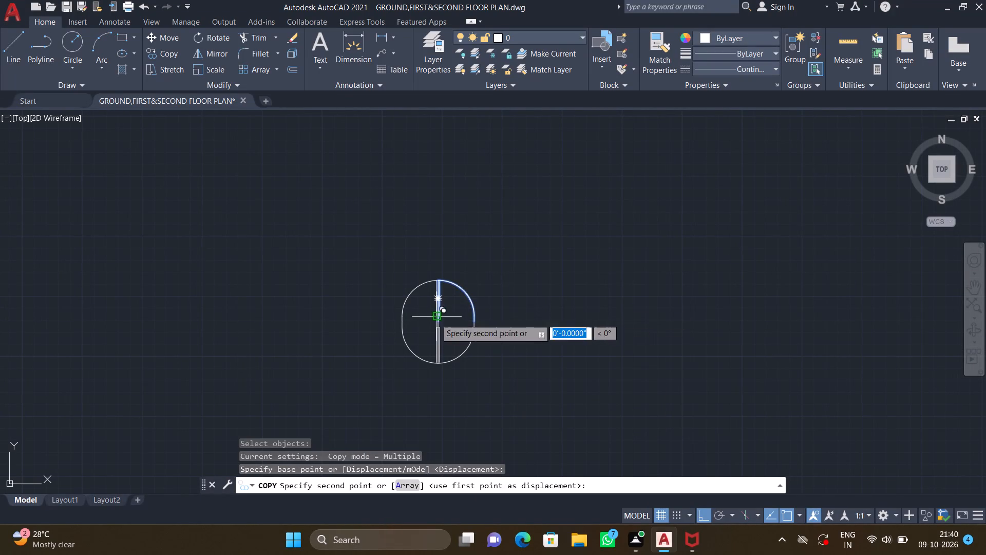
{"action": "scroll", "coordinate": [558, 332], "scroll_direction": "down", "scroll_amount": 1}
{"action": "left_click", "coordinate": [636, 328]}
{"action": "key", "text": "Return"}
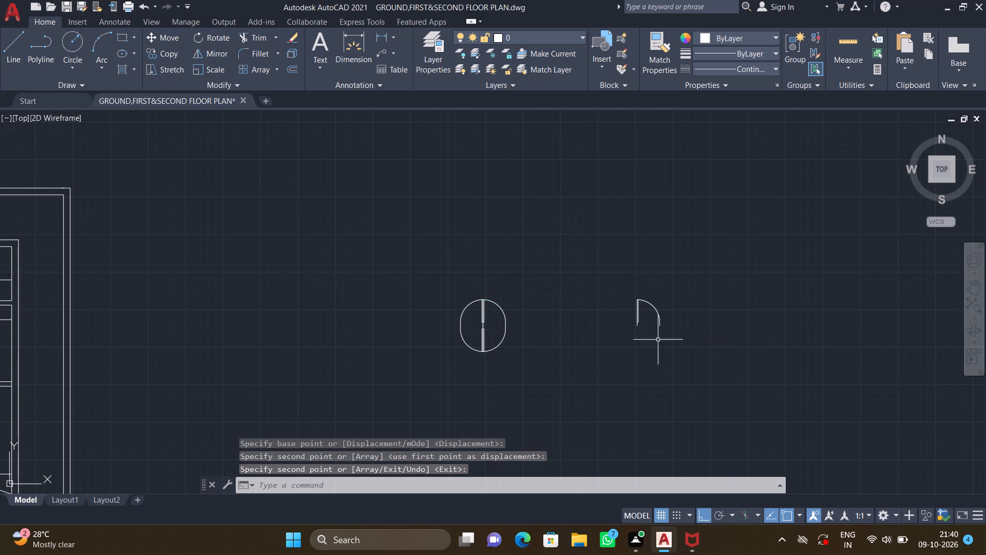
Rotate the copied door 90° clockwise about its hinge-side endpoint so its leaf extends east.
{"action": "middle_click_drag", "start_coordinate": [659, 340], "coordinate": [608, 340]}
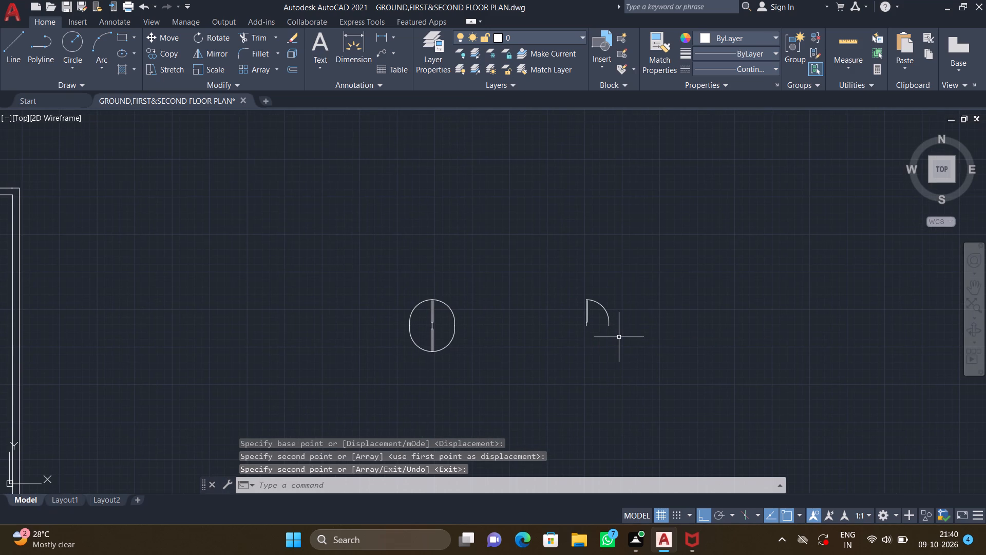
{"action": "key", "text": "F8"}
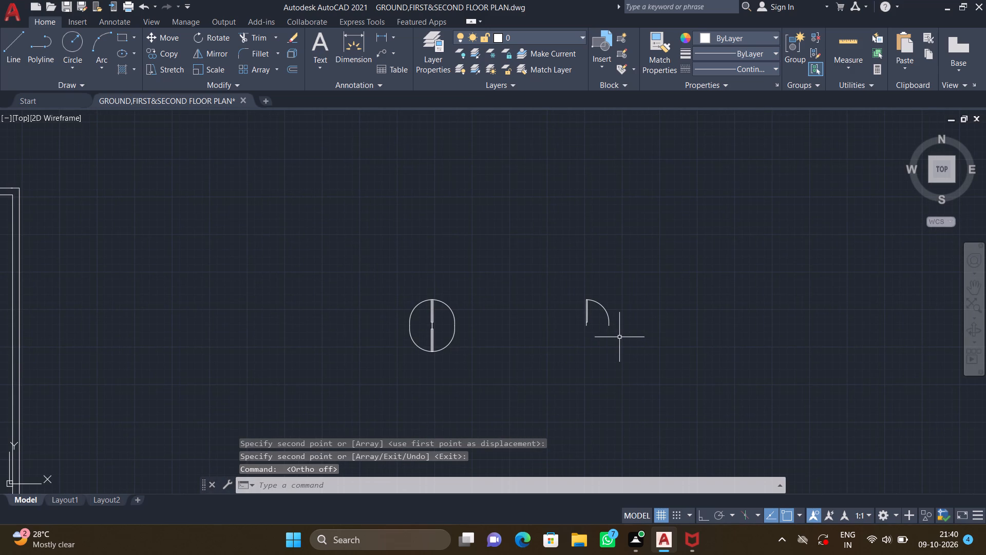
{"action": "key", "text": "F8"}
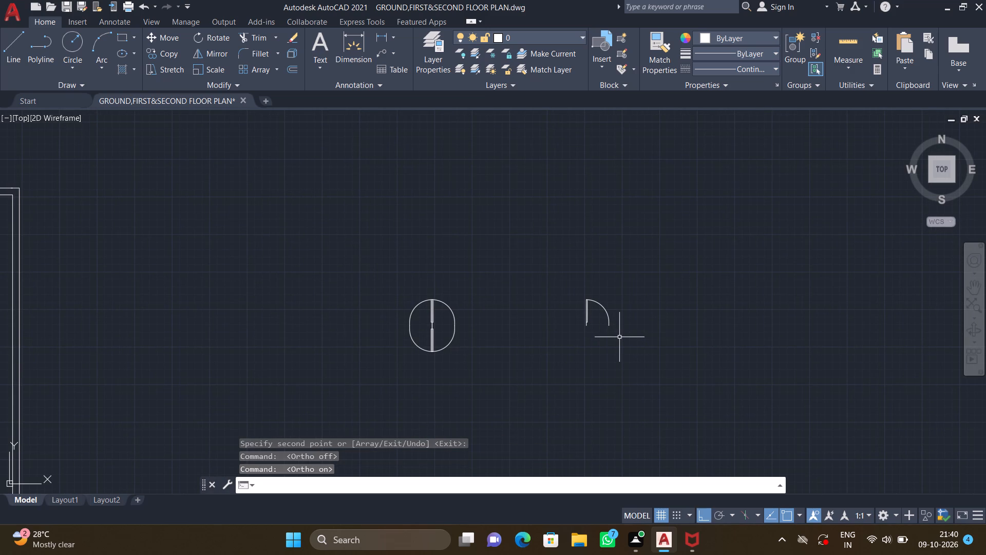
{"action": "type", "text": "ro"}
{"action": "key", "text": "Return"}
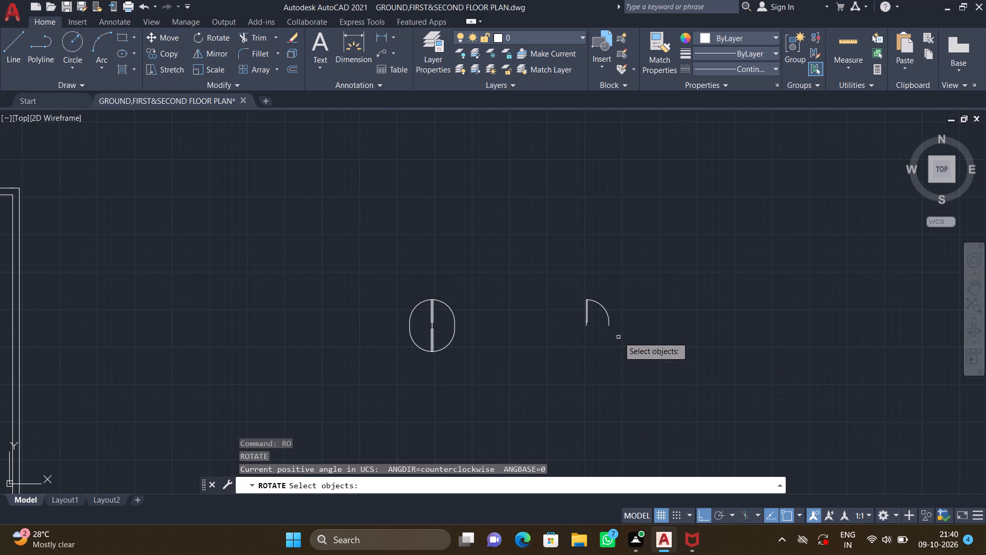
{"action": "left_click", "coordinate": [608, 312]}
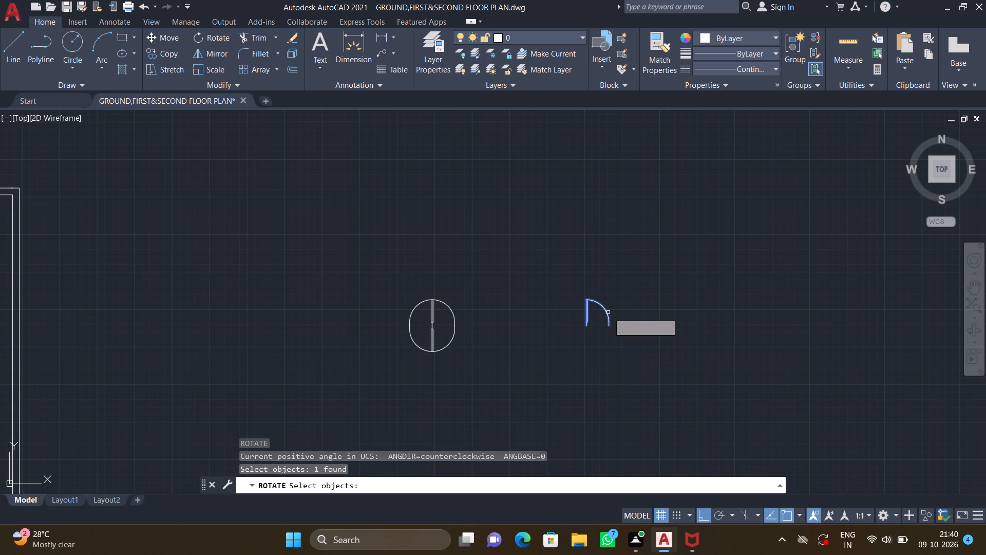
{"action": "key", "text": "Return"}
{"action": "scroll", "coordinate": [593, 337], "scroll_direction": "up", "scroll_amount": 2}
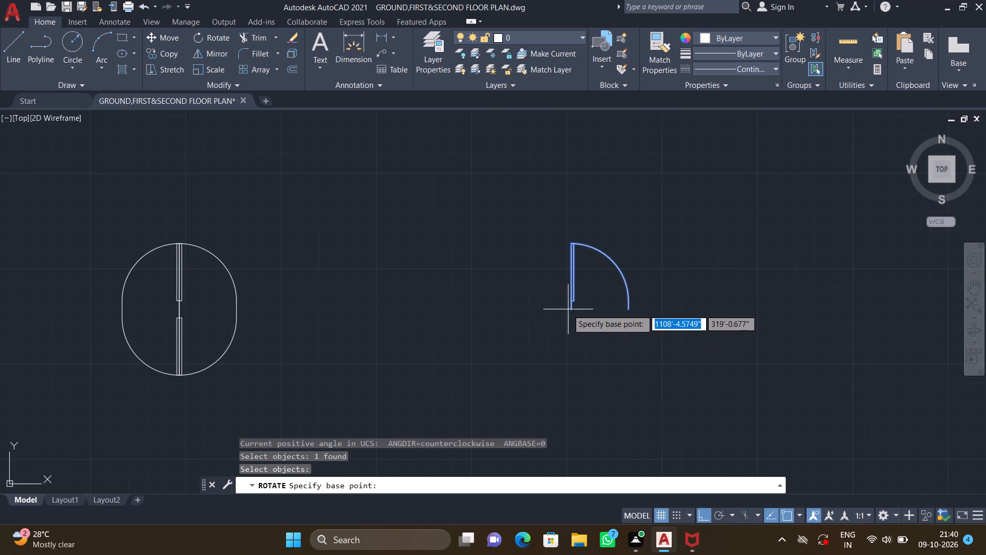
{"action": "left_click", "coordinate": [568, 308]}
{"action": "double_click", "coordinate": [557, 349]}
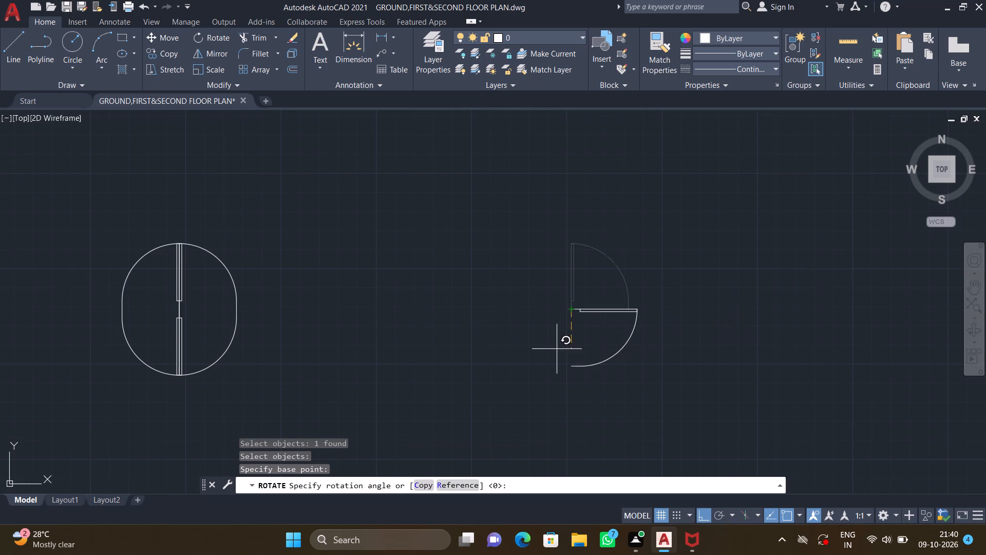
Mirror the rotated door westward across a vertical line through its hinge-side endpoint, keeping the original.
{"action": "type", "text": "mi"}
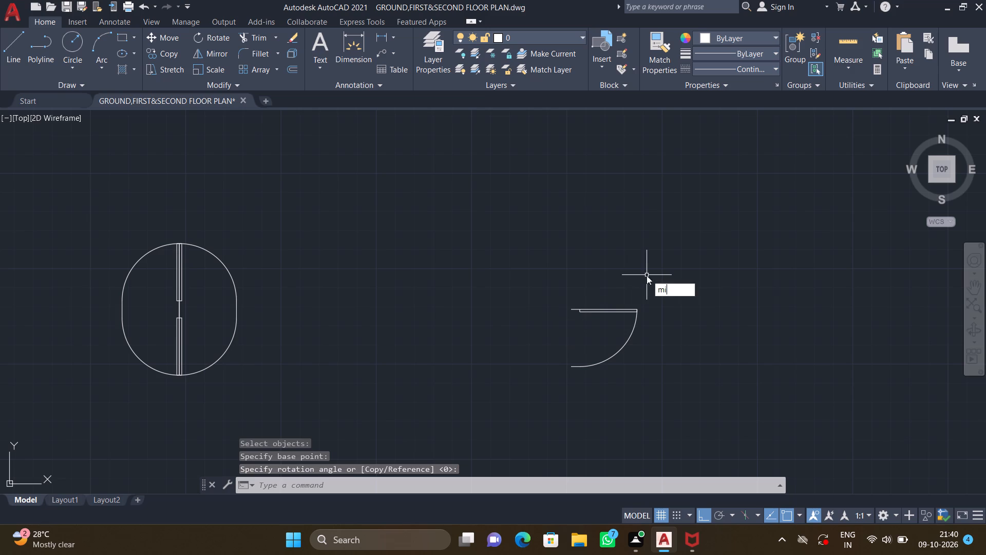
{"action": "key", "text": "Return"}
{"action": "left_click", "coordinate": [619, 312]}
{"action": "key", "text": "Return"}
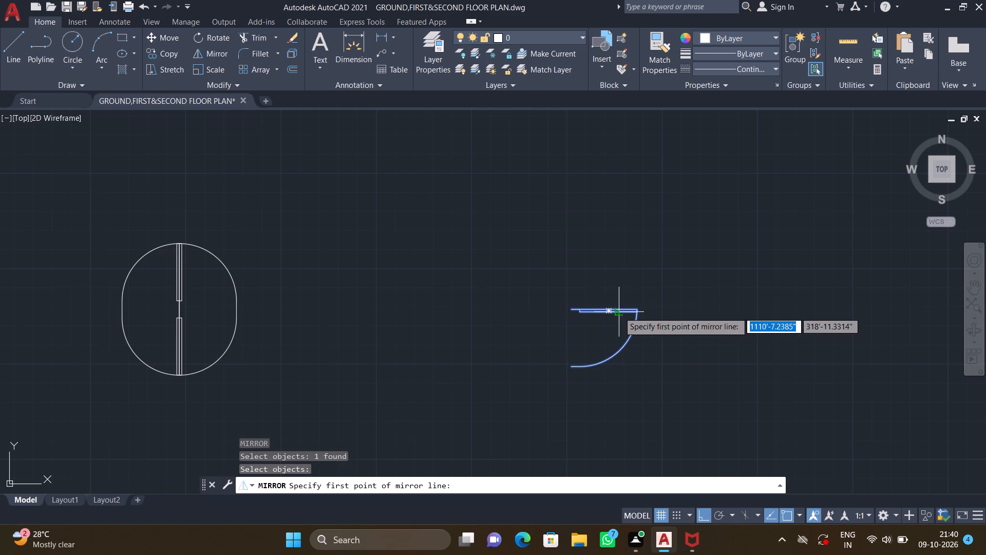
{"action": "left_click", "coordinate": [572, 308]}
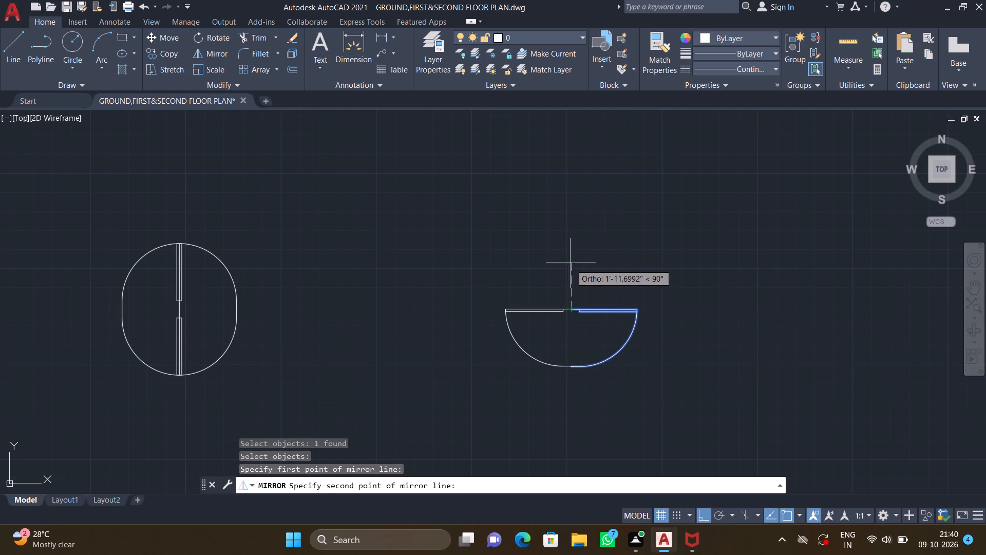
{"action": "left_click", "coordinate": [572, 260]}
{"action": "key", "text": "Return"}
Mirror the rotated east door northward across a horizontal line along its leaf, keeping the original.
{"action": "type", "text": "mi"}
{"action": "key", "text": "Return"}
{"action": "left_click", "coordinate": [608, 313]}
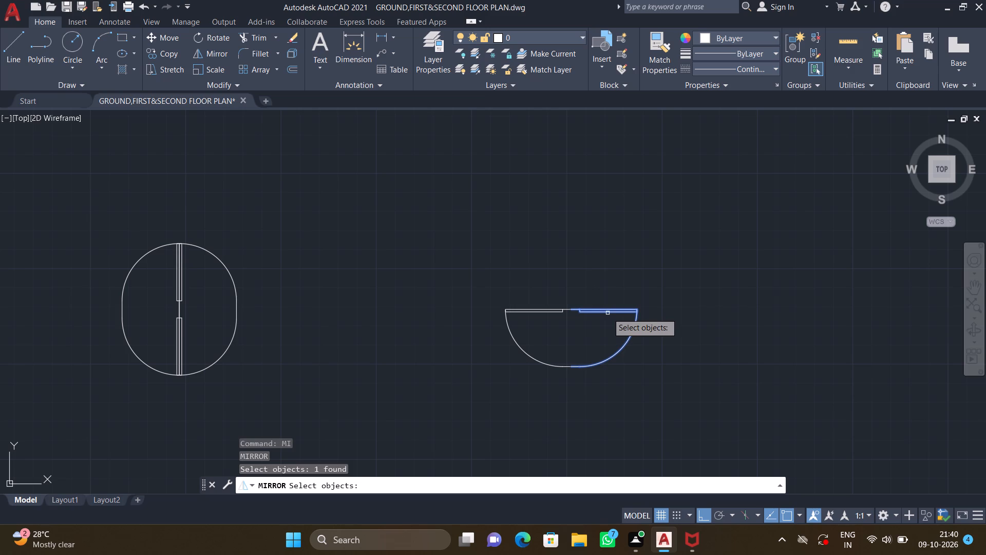
{"action": "key", "text": "Return"}
{"action": "left_click", "coordinate": [580, 308]}
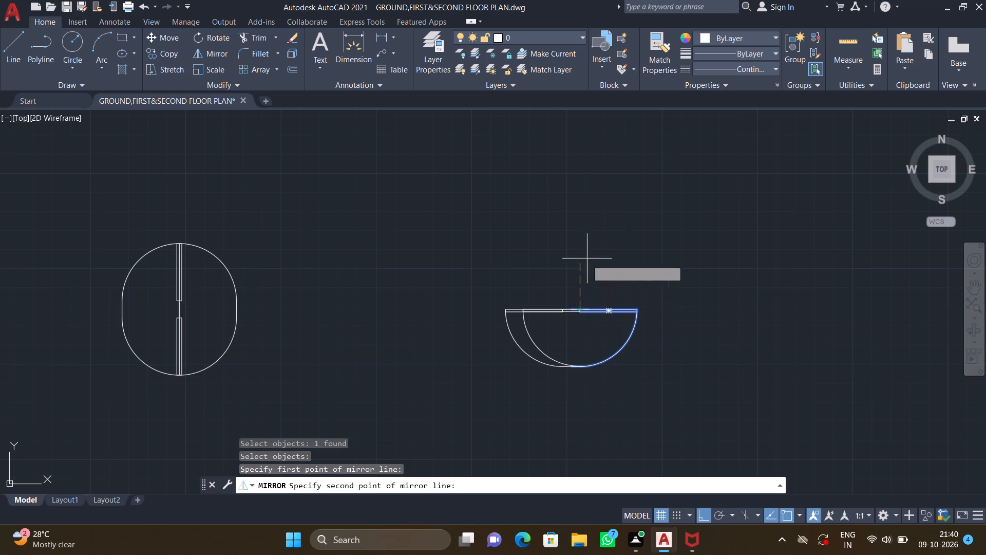
{"action": "left_click", "coordinate": [648, 274]}
{"action": "key", "text": "Return"}
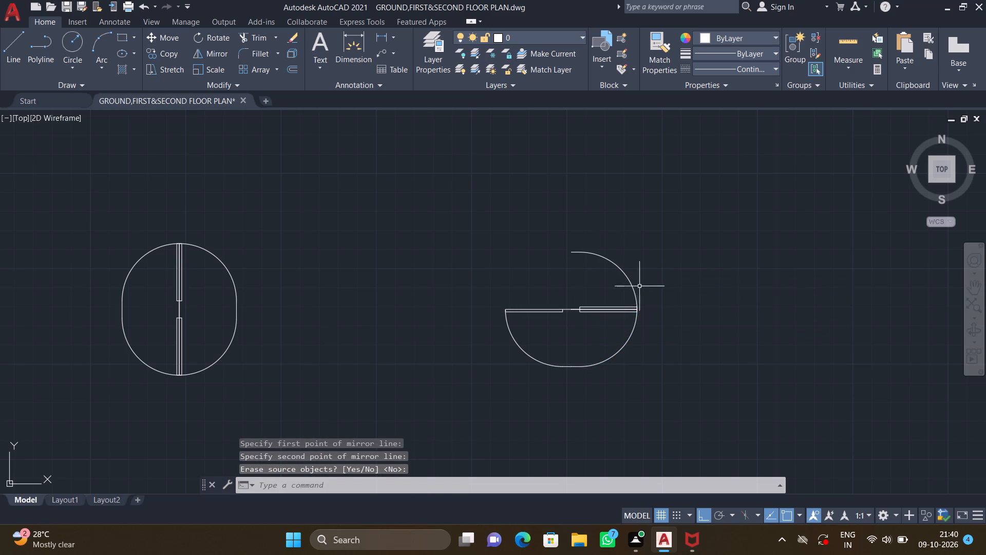
Mirror the west door of the rotated set northward across a horizontal line along its leaf, keeping the original.
{"action": "key", "text": "m"}
{"action": "key", "text": "i"}
{"action": "key", "text": "Return"}
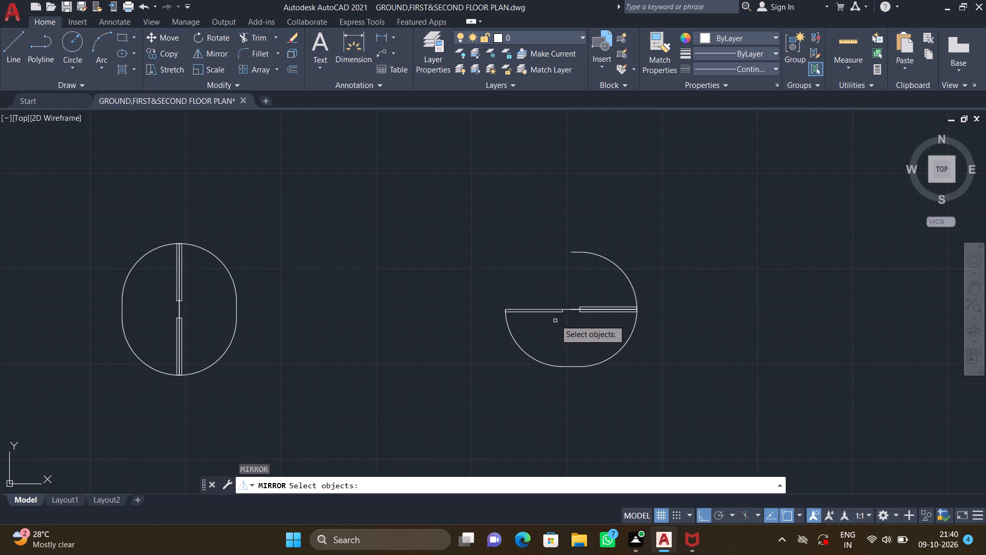
{"action": "left_click", "coordinate": [554, 310]}
{"action": "key", "text": "Return"}
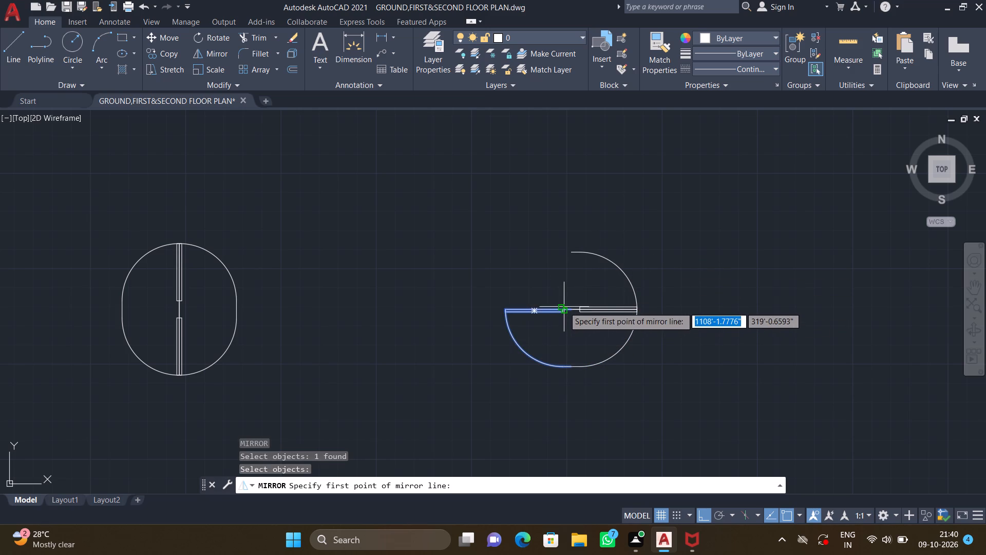
{"action": "left_click", "coordinate": [564, 307]}
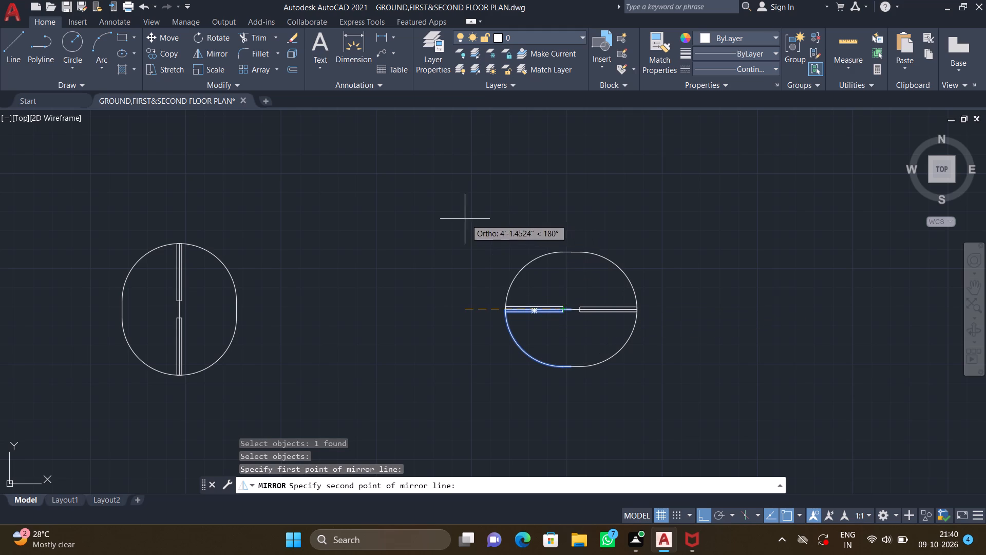
{"action": "left_click", "coordinate": [441, 239]}
{"action": "key", "text": "Return"}
Copy the vertical set's northwest door by its hinge-side endpoint onto the wall south of the plan's northwest room, just west of its diagonal-marked strip.
{"action": "scroll", "coordinate": [487, 287], "scroll_direction": "down", "scroll_amount": 2}
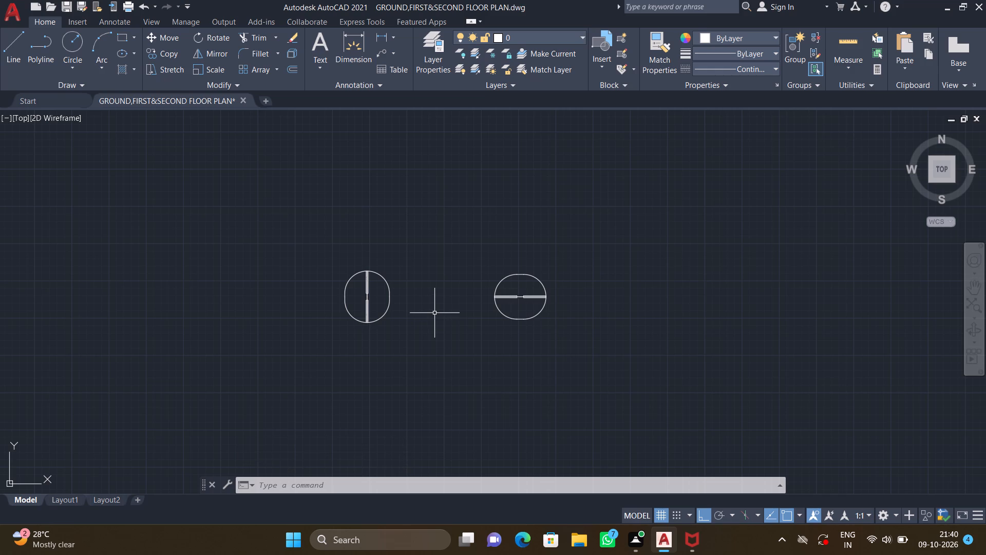
{"action": "middle_click_drag", "start_coordinate": [437, 312], "coordinate": [556, 313]}
{"action": "scroll", "coordinate": [557, 315], "scroll_direction": "down", "scroll_amount": 1}
{"action": "middle_click_drag", "start_coordinate": [551, 330], "coordinate": [536, 315]}
{"action": "scroll", "coordinate": [496, 280], "scroll_direction": "up", "scroll_amount": 2}
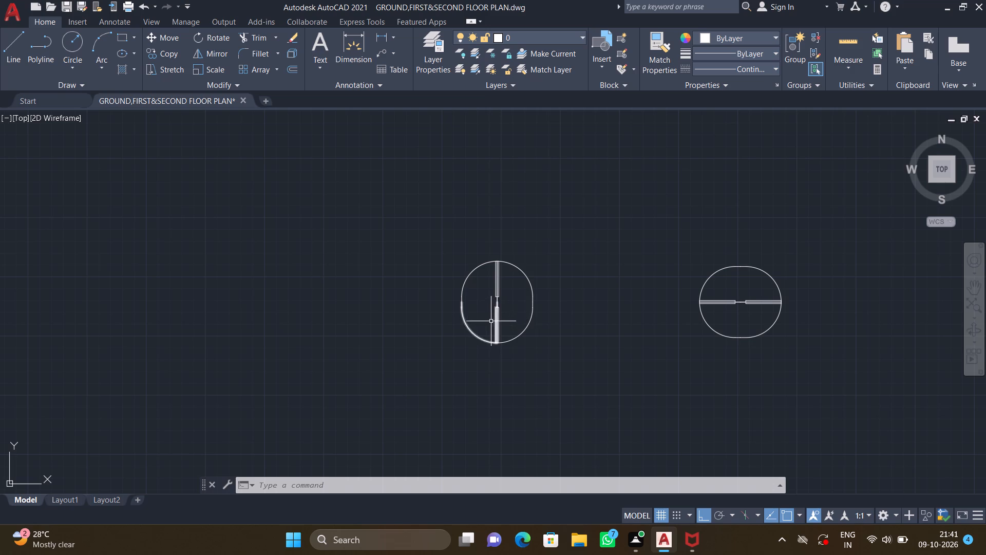
{"action": "scroll", "coordinate": [484, 284], "scroll_direction": "up", "scroll_amount": 1}
{"action": "type", "text": "co"}
{"action": "key", "text": "Return"}
{"action": "left_click", "coordinate": [473, 257]}
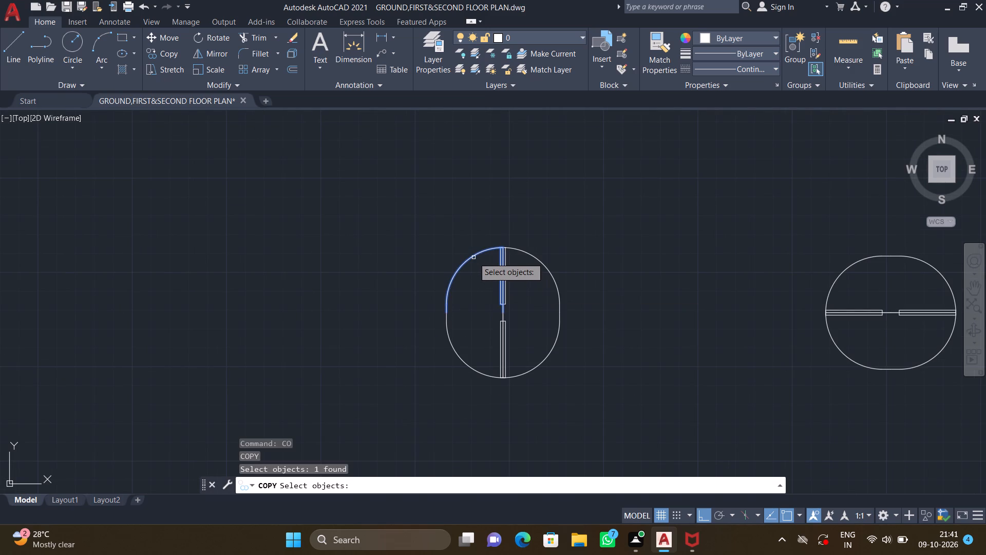
{"action": "key", "text": "Return"}
{"action": "left_click", "coordinate": [502, 310]}
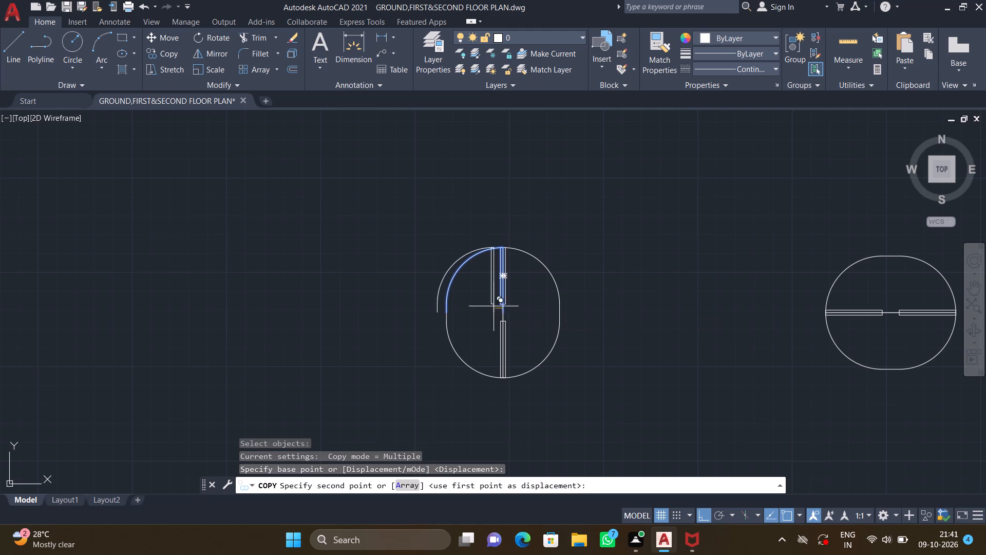
{"action": "scroll", "coordinate": [404, 319], "scroll_direction": "down", "scroll_amount": 2}
{"action": "middle_click_drag", "start_coordinate": [276, 369], "coordinate": [419, 334]}
{"action": "scroll", "coordinate": [445, 334], "scroll_direction": "down", "scroll_amount": 1}
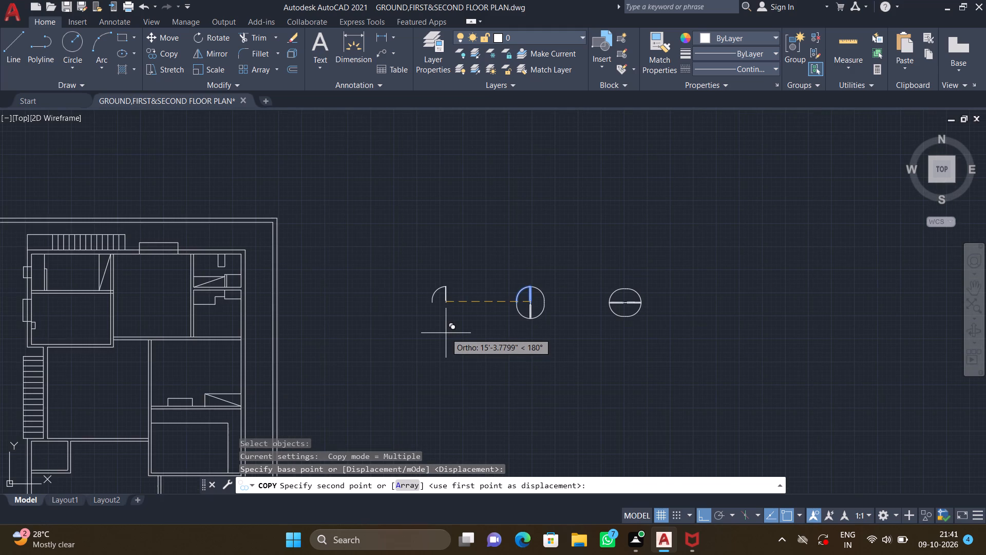
{"action": "key", "text": "F8"}
{"action": "middle_click_drag", "start_coordinate": [475, 336], "coordinate": [660, 350]}
{"action": "scroll", "coordinate": [660, 350], "scroll_direction": "down", "scroll_amount": 1}
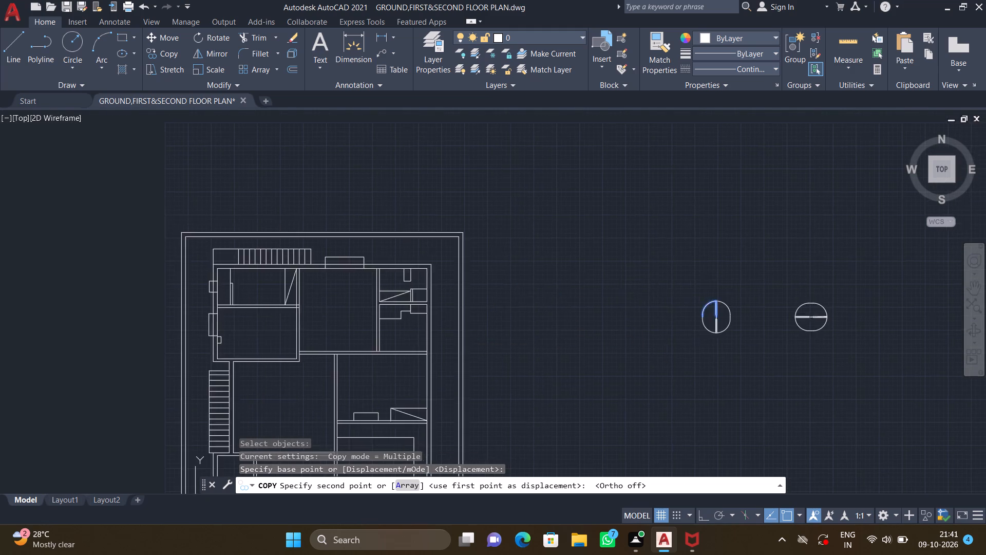
{"action": "middle_click_drag", "start_coordinate": [452, 378], "coordinate": [467, 341]}
{"action": "scroll", "coordinate": [431, 310], "scroll_direction": "up", "scroll_amount": 2}
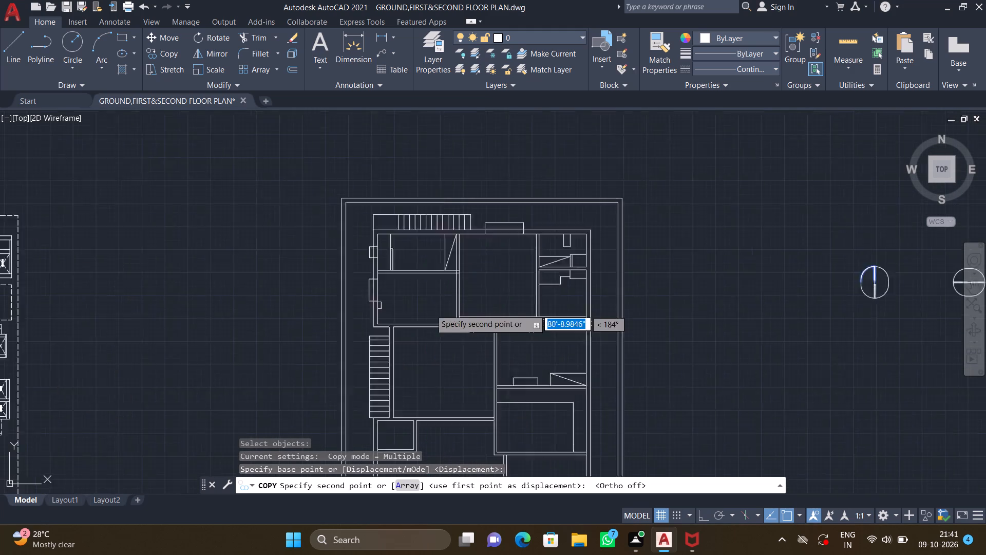
{"action": "scroll", "coordinate": [447, 231], "scroll_direction": "up", "scroll_amount": 2}
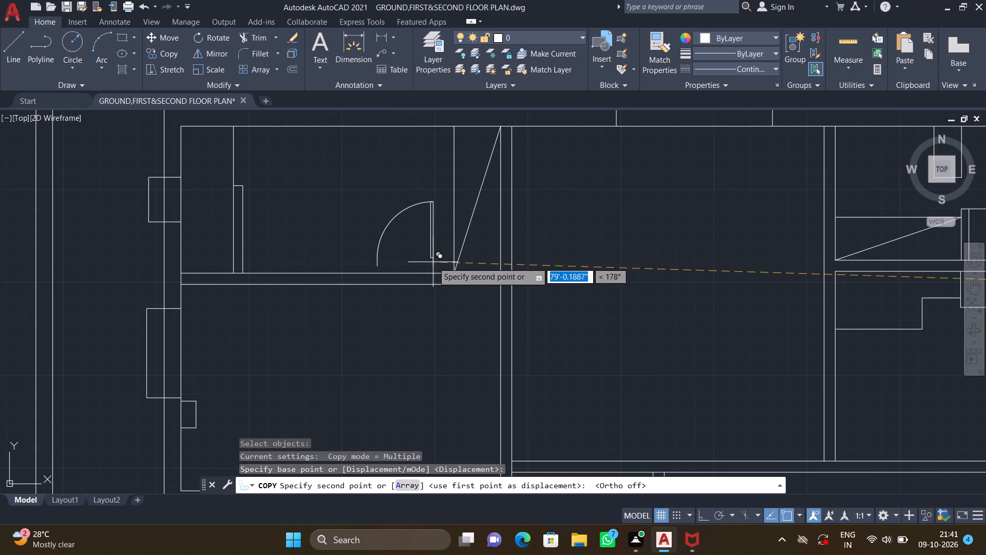
{"action": "scroll", "coordinate": [435, 266], "scroll_direction": "up", "scroll_amount": 2}
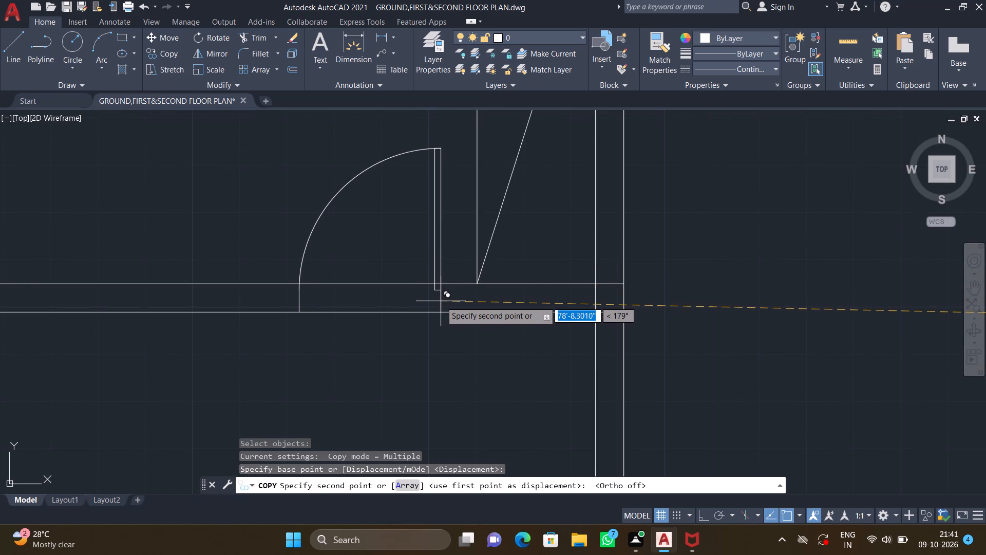
{"action": "left_click", "coordinate": [441, 302]}
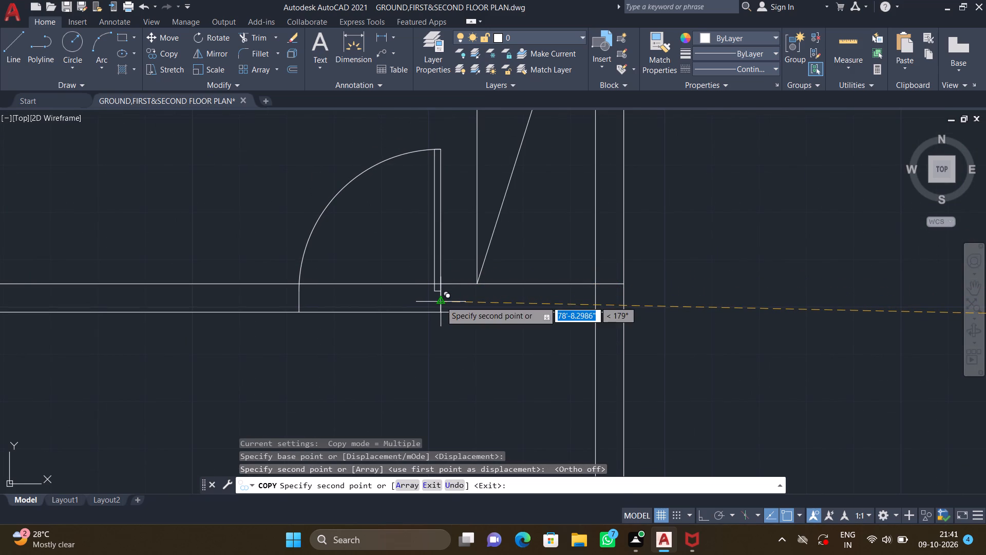
{"action": "key", "text": "Return"}
{"action": "scroll", "coordinate": [273, 305], "scroll_direction": "up", "scroll_amount": 2}
{"action": "scroll", "coordinate": [350, 332], "scroll_direction": "up", "scroll_amount": 1}
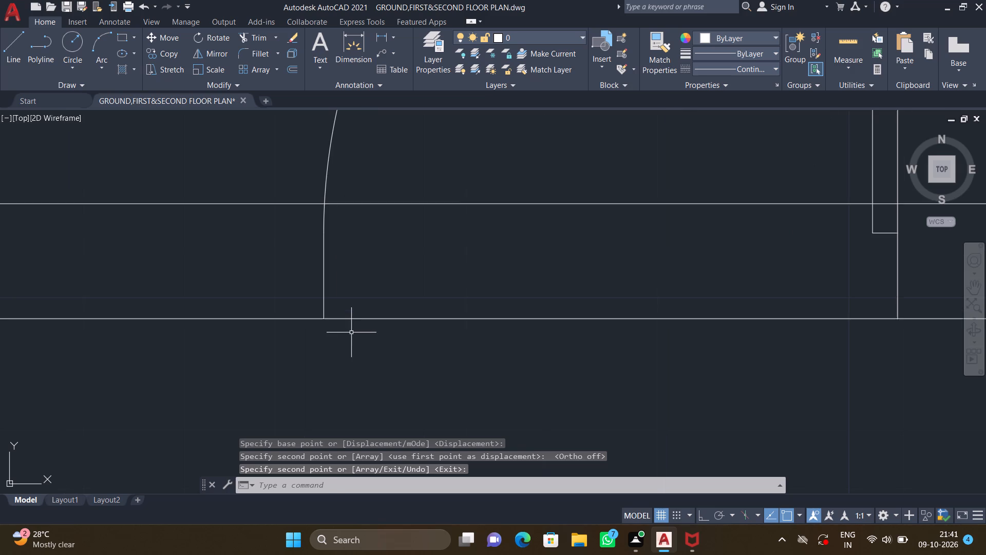
{"action": "scroll", "coordinate": [354, 332], "scroll_direction": "down", "scroll_amount": 4}
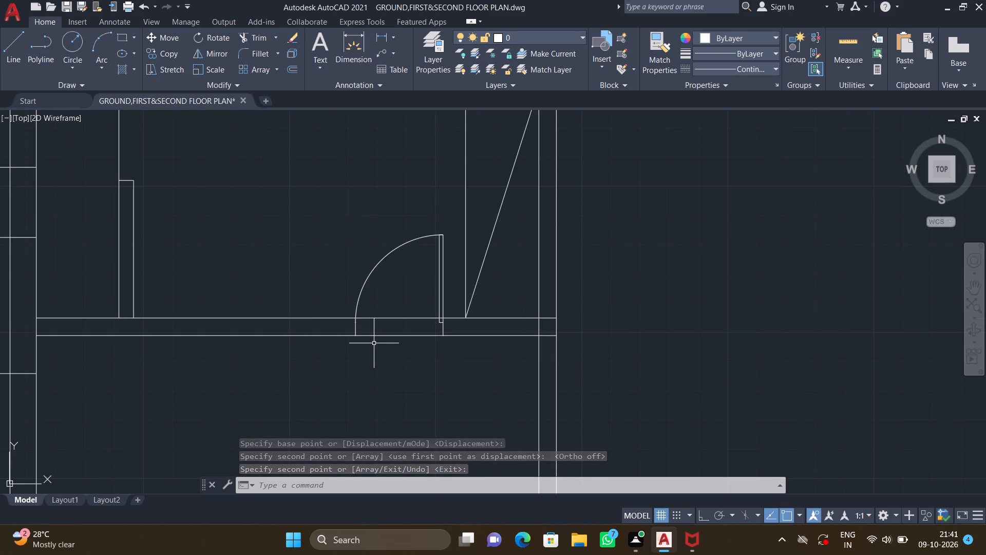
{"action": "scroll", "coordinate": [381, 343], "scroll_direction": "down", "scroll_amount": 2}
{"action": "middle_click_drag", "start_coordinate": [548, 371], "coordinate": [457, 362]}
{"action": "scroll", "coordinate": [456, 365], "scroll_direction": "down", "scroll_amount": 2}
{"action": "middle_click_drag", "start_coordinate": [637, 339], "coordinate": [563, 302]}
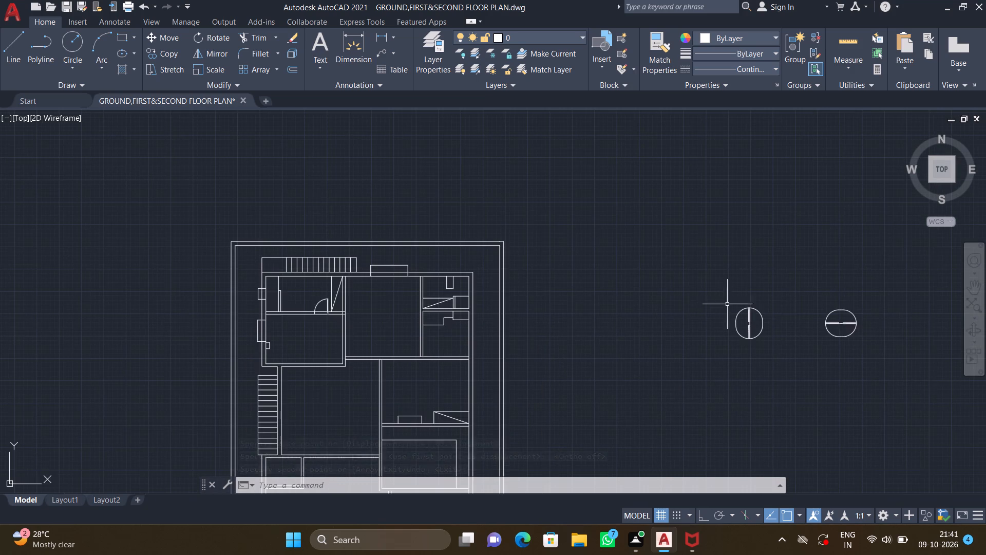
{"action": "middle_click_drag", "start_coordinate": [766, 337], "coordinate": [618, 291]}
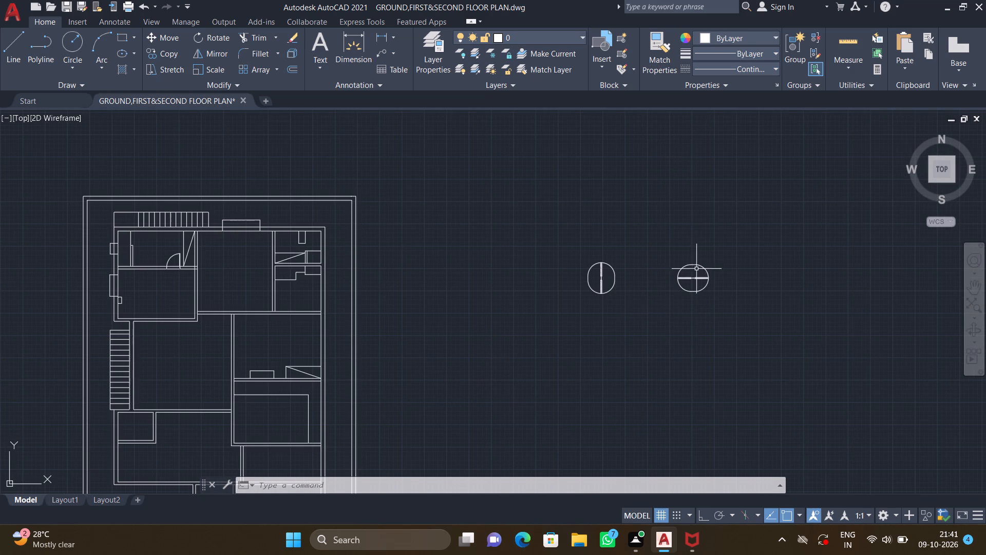
Copy the horizontal set's southeast door by its hinge-side endpoint onto the west wall of the plan's small northeast room, just south of the north wall.
{"action": "scroll", "coordinate": [696, 269], "scroll_direction": "up", "scroll_amount": 2}
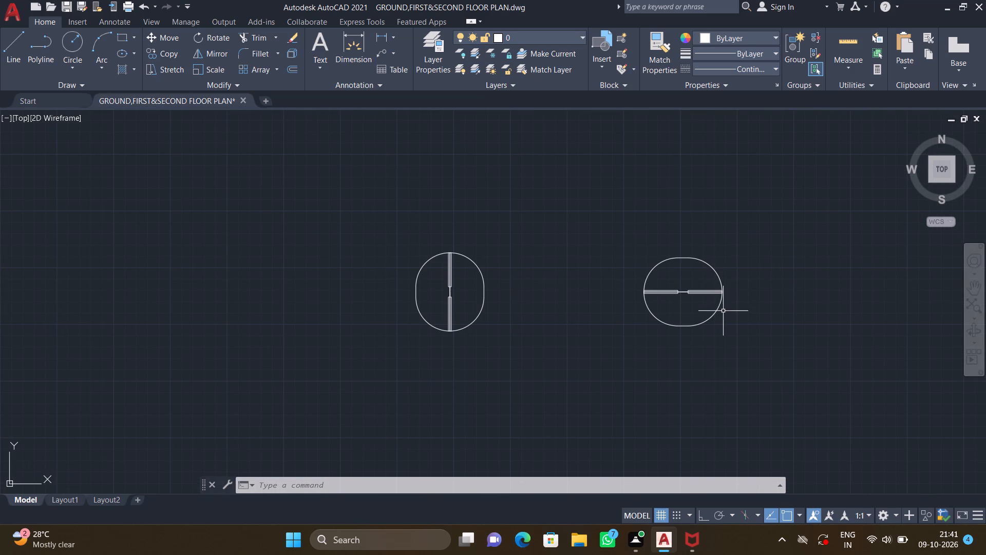
{"action": "scroll", "coordinate": [722, 312], "scroll_direction": "up", "scroll_amount": 1}
{"action": "key", "text": "c"}
{"action": "key", "text": "o"}
{"action": "key", "text": "Return"}
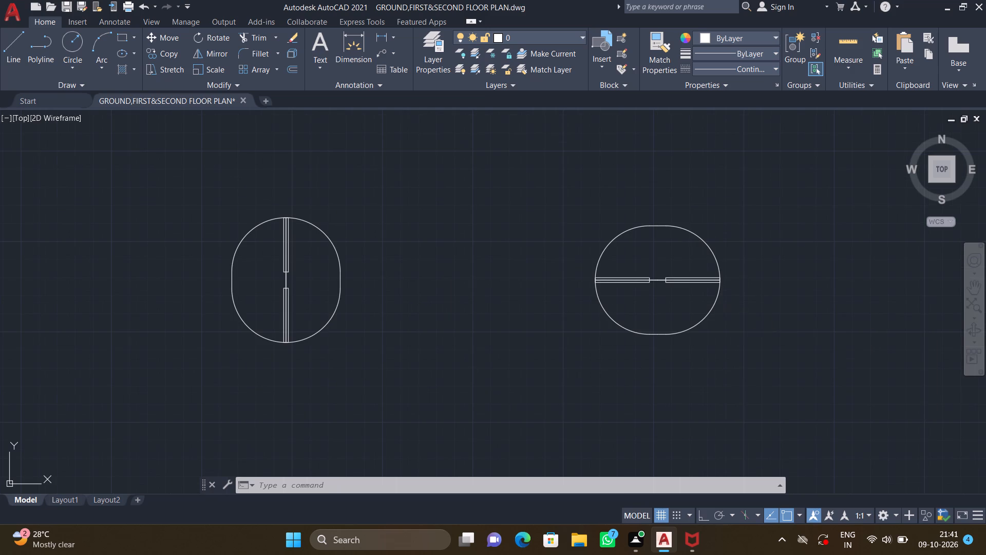
{"action": "left_click", "coordinate": [715, 304]}
{"action": "key", "text": "Return"}
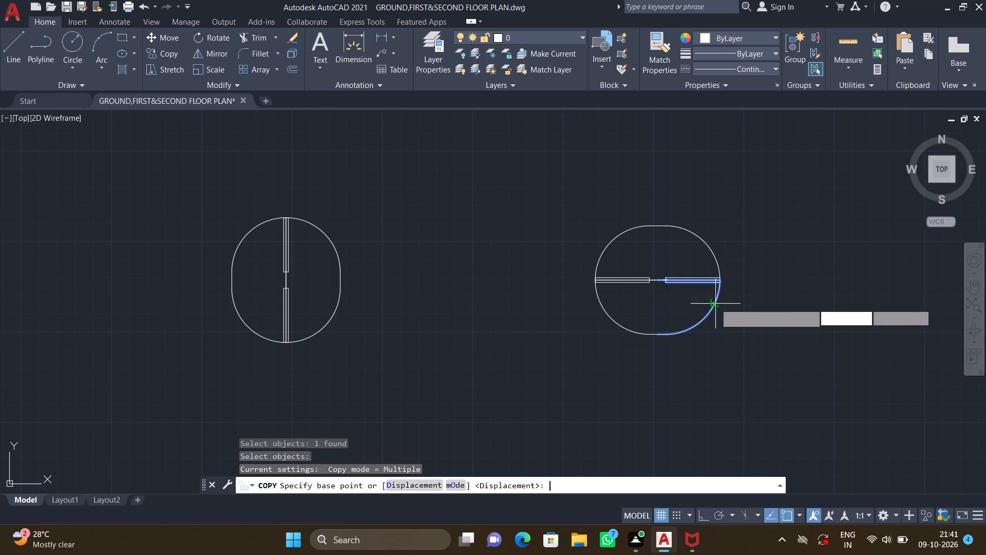
{"action": "left_click", "coordinate": [656, 280]}
{"action": "scroll", "coordinate": [525, 363], "scroll_direction": "down", "scroll_amount": 3}
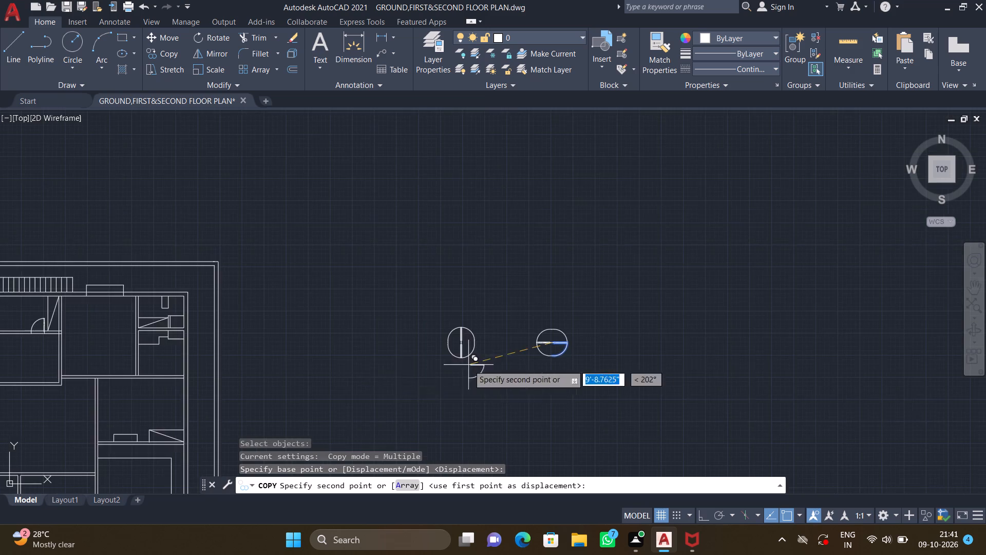
{"action": "middle_click_drag", "start_coordinate": [348, 368], "coordinate": [558, 342]}
{"action": "scroll", "coordinate": [587, 328], "scroll_direction": "down", "scroll_amount": 1}
{"action": "middle_click_drag", "start_coordinate": [416, 315], "coordinate": [541, 318]}
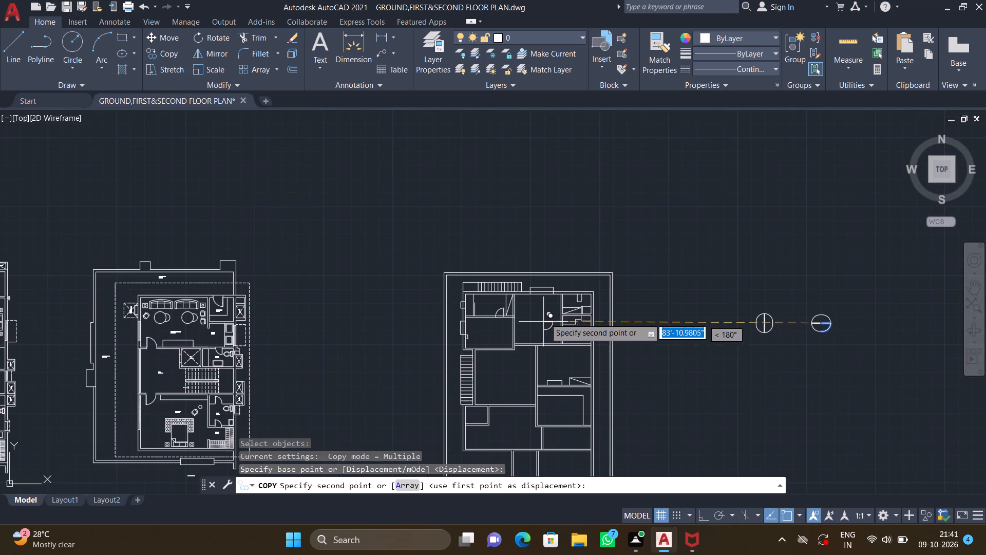
{"action": "scroll", "coordinate": [543, 313], "scroll_direction": "up", "scroll_amount": 2}
{"action": "scroll", "coordinate": [591, 279], "scroll_direction": "up", "scroll_amount": 2}
{"action": "middle_click_drag", "start_coordinate": [584, 277], "coordinate": [533, 294]}
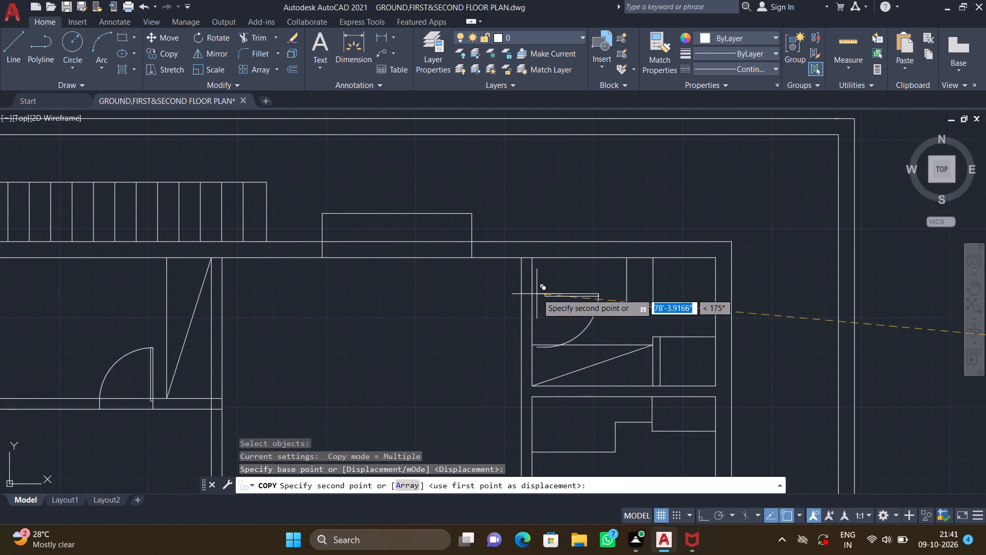
{"action": "scroll", "coordinate": [535, 284], "scroll_direction": "up", "scroll_amount": 2}
{"action": "scroll", "coordinate": [508, 251], "scroll_direction": "up", "scroll_amount": 1}
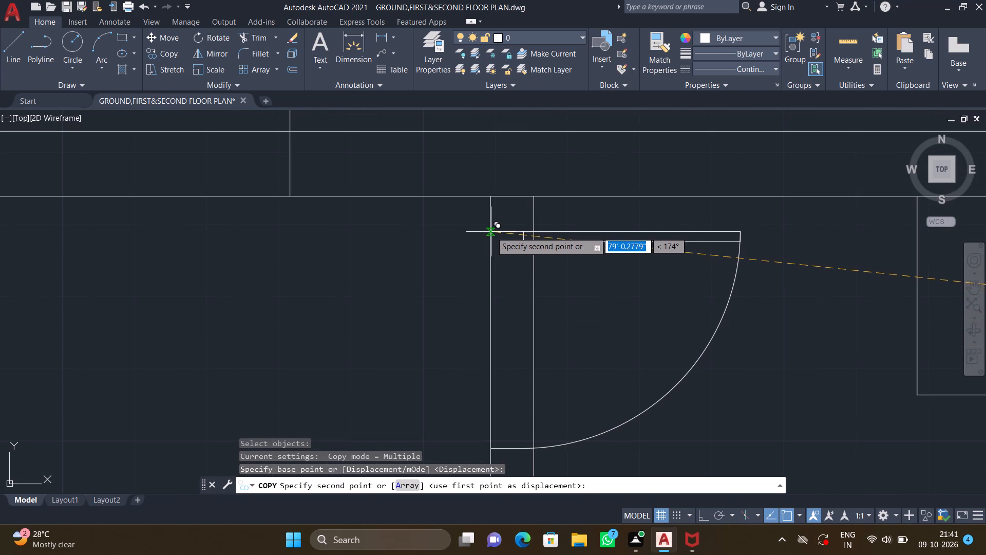
{"action": "left_click", "coordinate": [490, 231]}
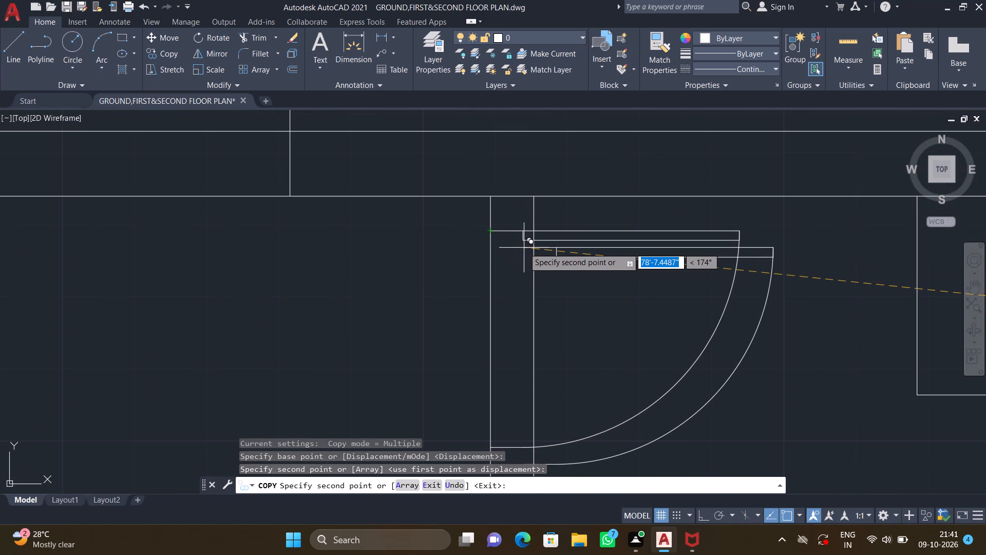
{"action": "key", "text": "Return"}
Copy the vertical set's northwest door by its hinge-side endpoint onto the south wall of the room below the northeast room, near the east outer wall.
{"action": "middle_click_drag", "start_coordinate": [514, 304], "coordinate": [484, 261]}
{"action": "scroll", "coordinate": [457, 426], "scroll_direction": "up", "scroll_amount": 2}
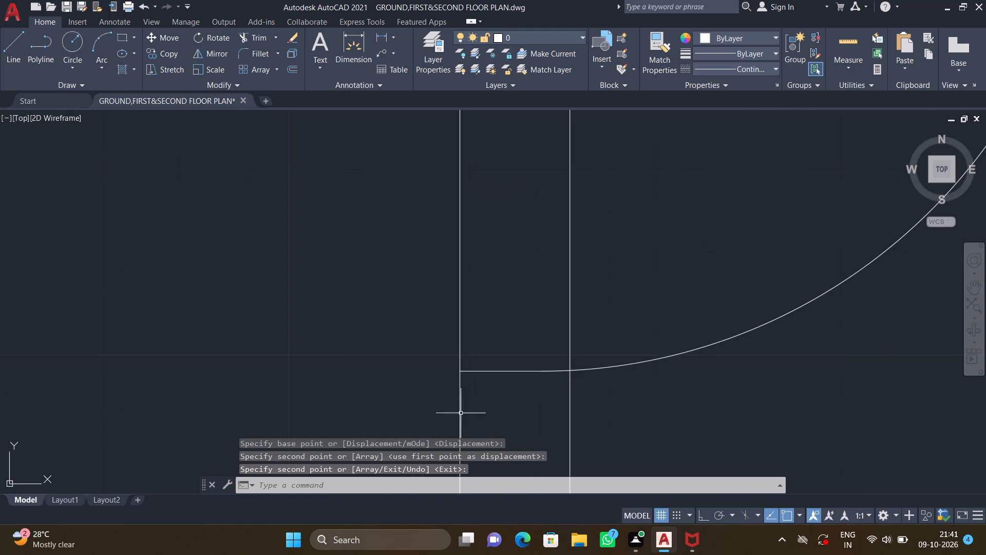
{"action": "scroll", "coordinate": [489, 390], "scroll_direction": "up", "scroll_amount": 3}
{"action": "scroll", "coordinate": [468, 376], "scroll_direction": "down", "scroll_amount": 7}
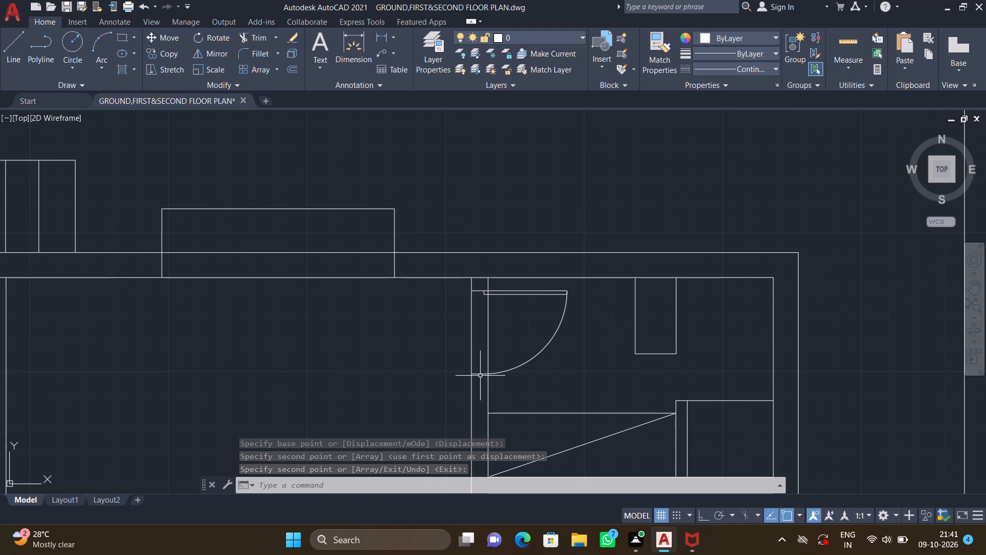
{"action": "scroll", "coordinate": [483, 379], "scroll_direction": "down", "scroll_amount": 2}
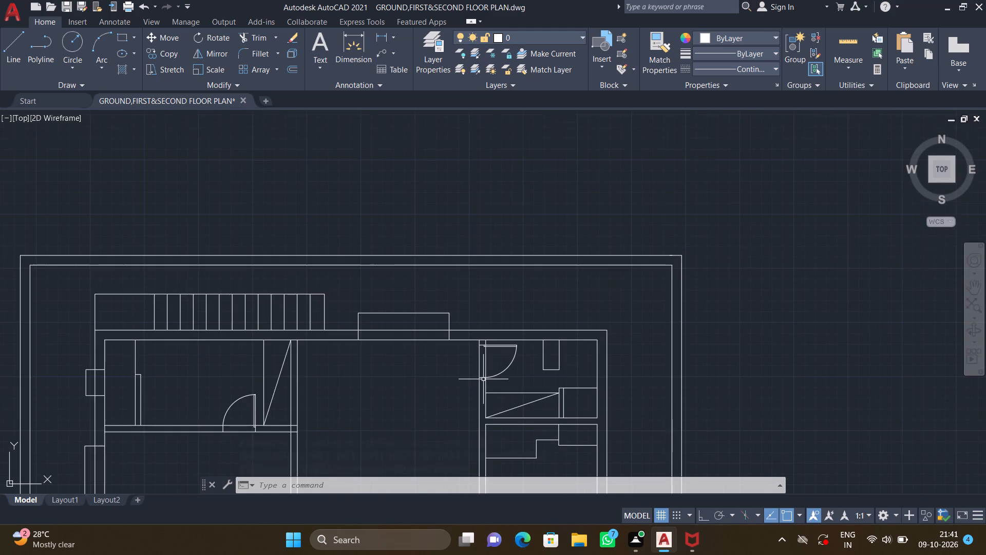
{"action": "scroll", "coordinate": [504, 375], "scroll_direction": "down", "scroll_amount": 3}
{"action": "middle_click_drag", "start_coordinate": [659, 420], "coordinate": [508, 326]}
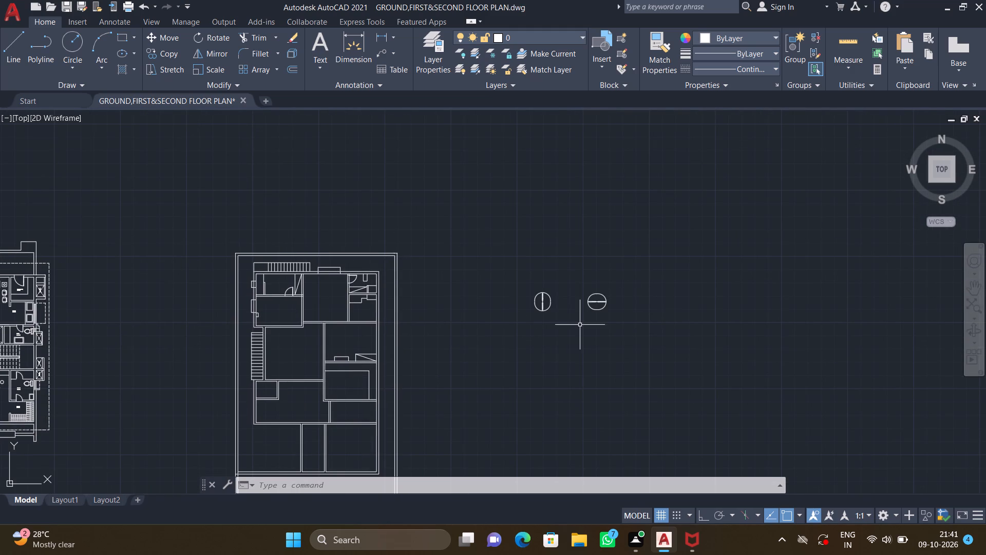
{"action": "scroll", "coordinate": [534, 301], "scroll_direction": "up", "scroll_amount": 3}
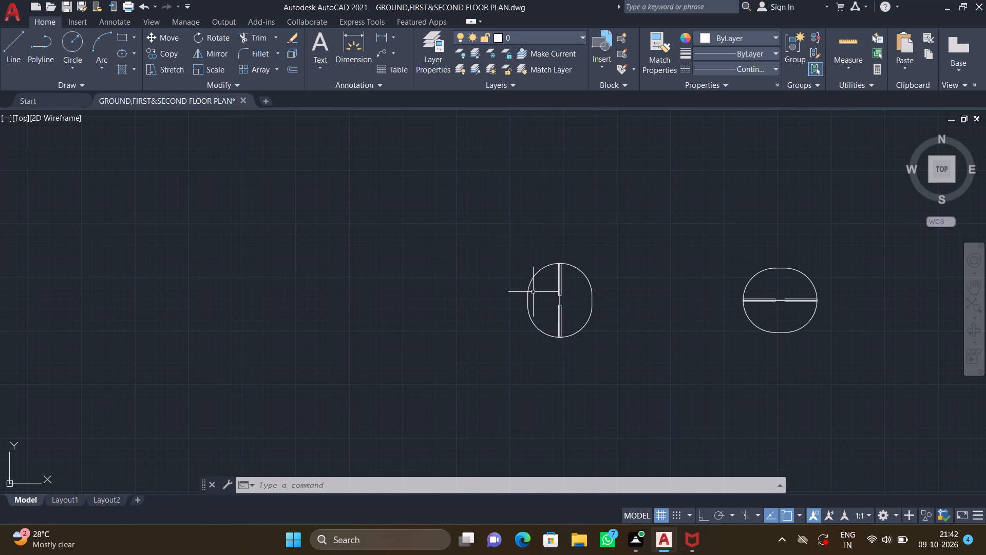
{"action": "scroll", "coordinate": [535, 289], "scroll_direction": "up", "scroll_amount": 1}
{"action": "key", "text": "c"}
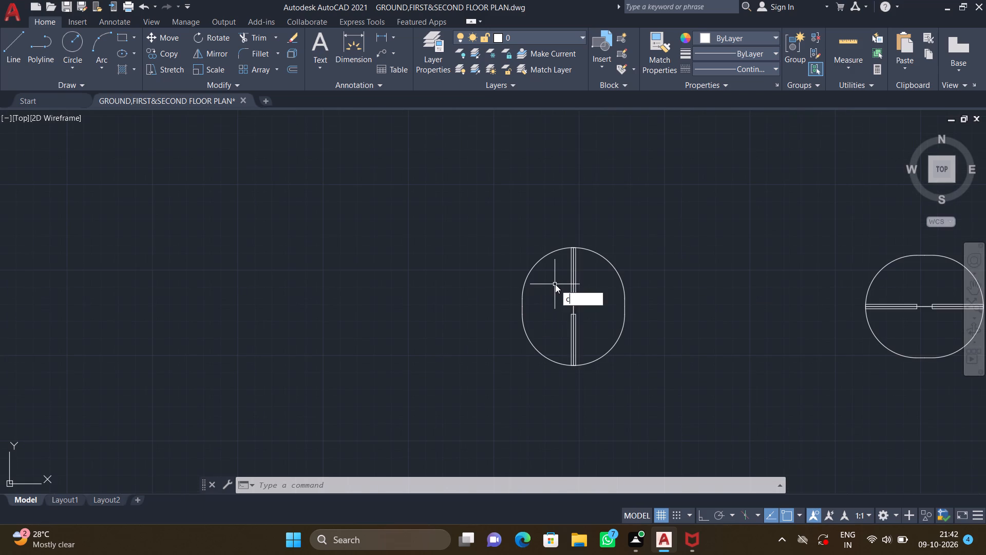
{"action": "key", "text": "o"}
{"action": "key", "text": "Return"}
{"action": "left_click", "coordinate": [545, 255]}
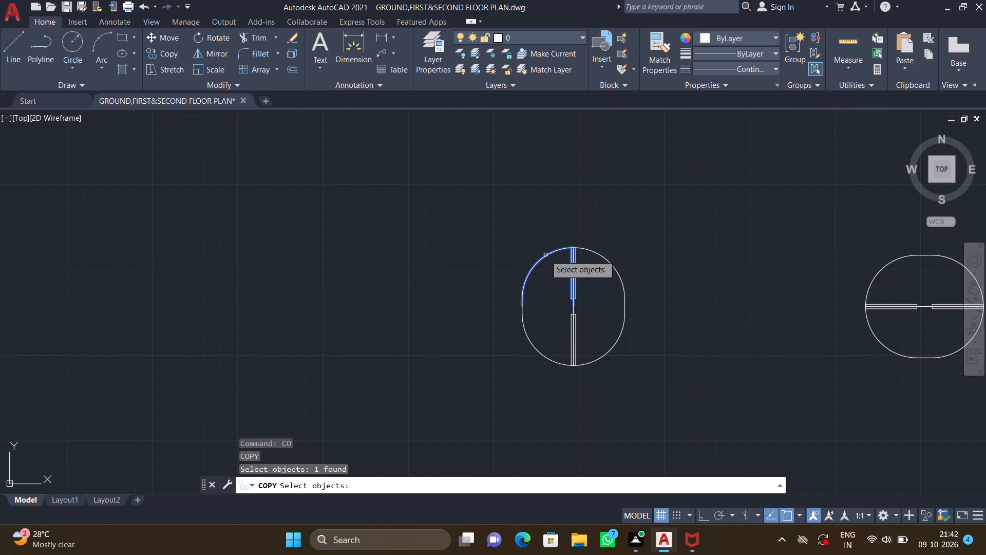
{"action": "key", "text": "Return"}
{"action": "left_click", "coordinate": [572, 305]}
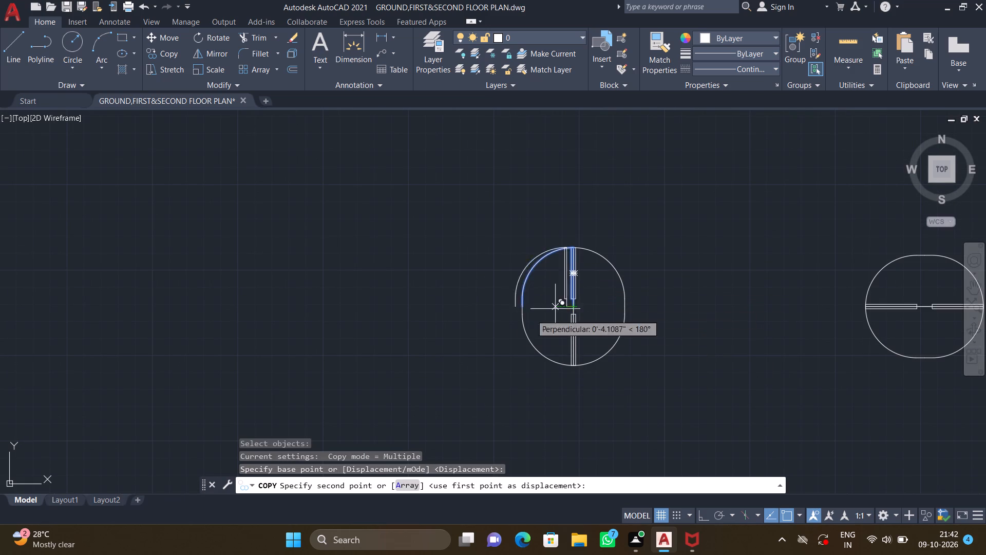
{"action": "scroll", "coordinate": [505, 323], "scroll_direction": "down", "scroll_amount": 2}
{"action": "middle_click_drag", "start_coordinate": [386, 375], "coordinate": [514, 325]}
{"action": "scroll", "coordinate": [541, 319], "scroll_direction": "down", "scroll_amount": 2}
{"action": "middle_click_drag", "start_coordinate": [415, 318], "coordinate": [505, 340]}
{"action": "scroll", "coordinate": [507, 343], "scroll_direction": "up", "scroll_amount": 2}
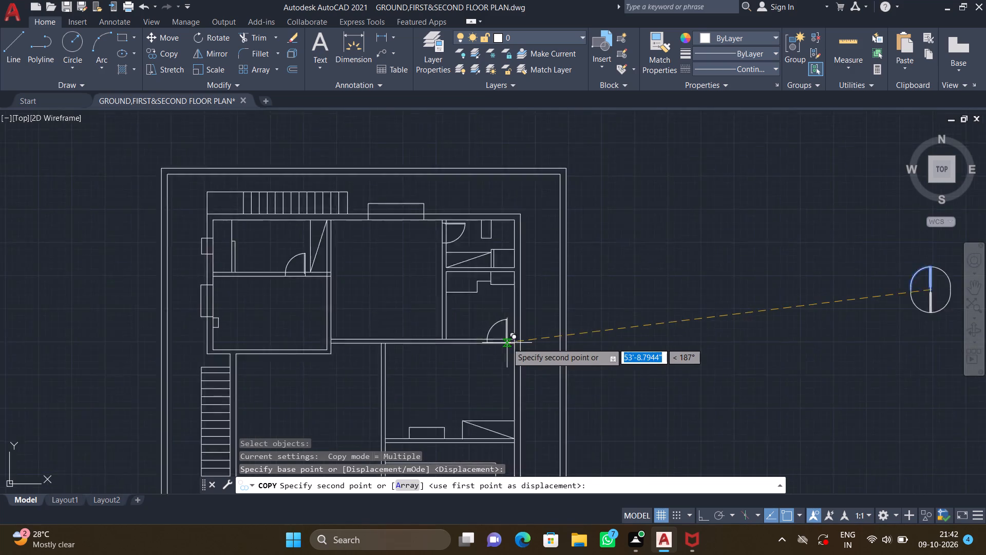
{"action": "scroll", "coordinate": [507, 343], "scroll_direction": "up", "scroll_amount": 3}
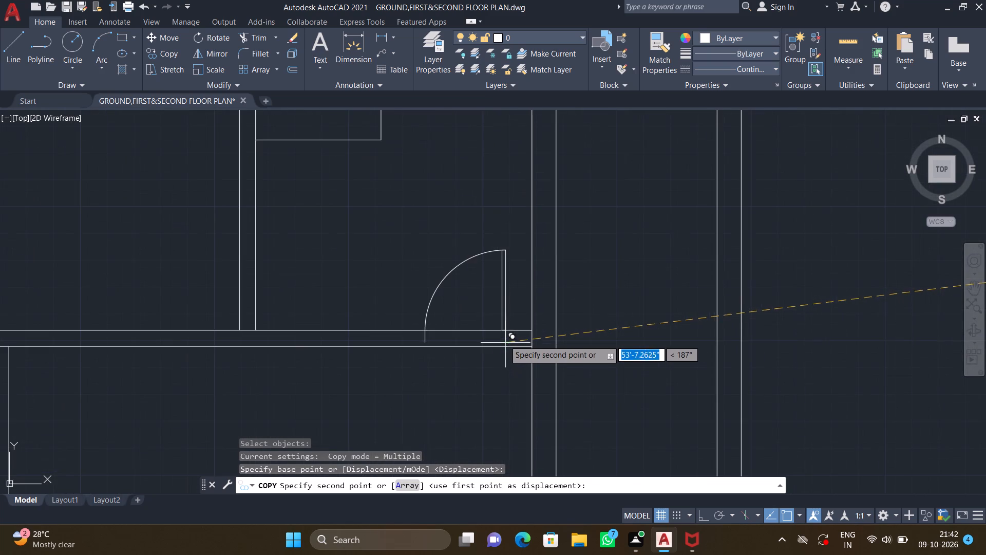
{"action": "scroll", "coordinate": [508, 336], "scroll_direction": "up", "scroll_amount": 1}
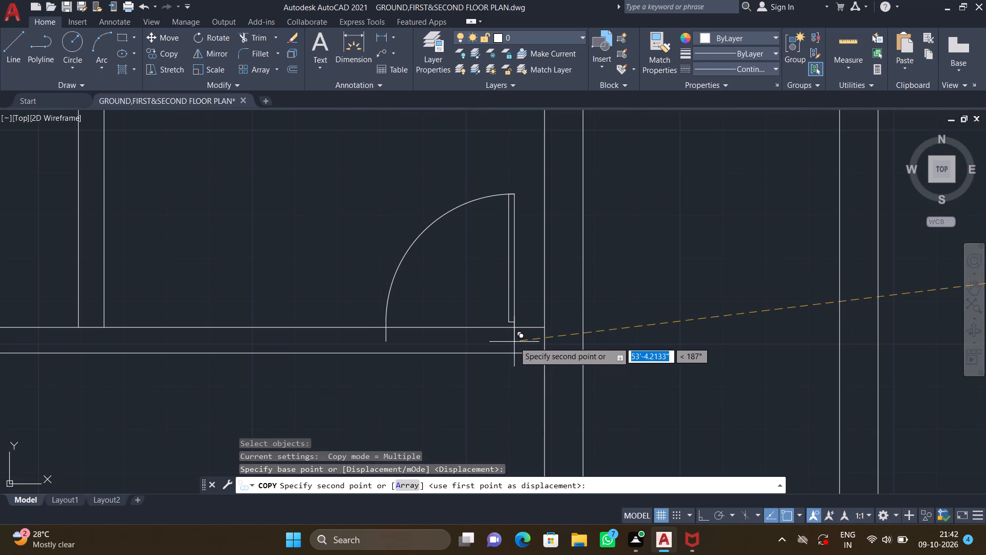
{"action": "left_click", "coordinate": [519, 354]}
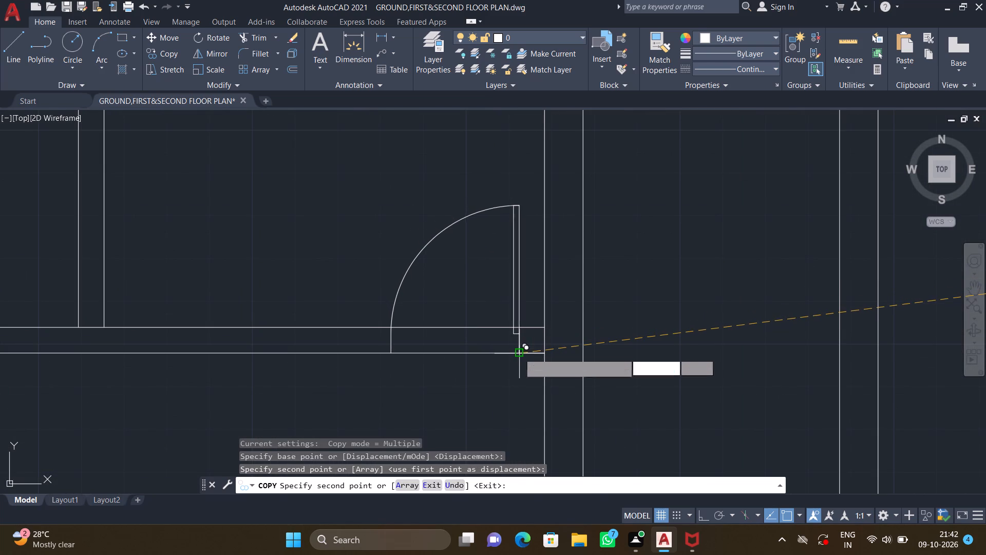
{"action": "key", "text": "Return"}
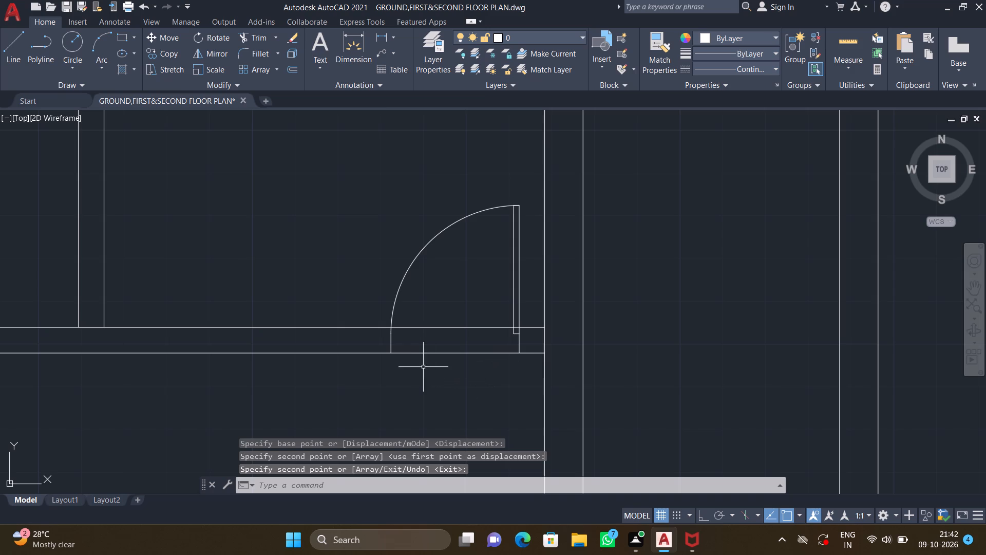
Copy the vertical set's northwest door into the empty space just south of the two mirrored door sets.
{"action": "scroll", "coordinate": [422, 368], "scroll_direction": "up", "scroll_amount": 2}
{"action": "scroll", "coordinate": [422, 368], "scroll_direction": "down", "scroll_amount": 5}
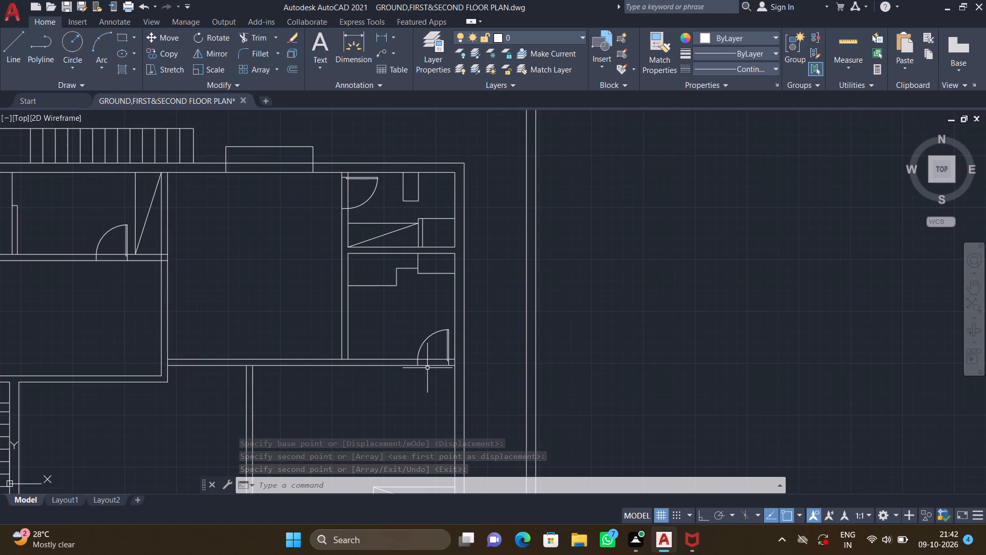
{"action": "scroll", "coordinate": [429, 364], "scroll_direction": "down", "scroll_amount": 2}
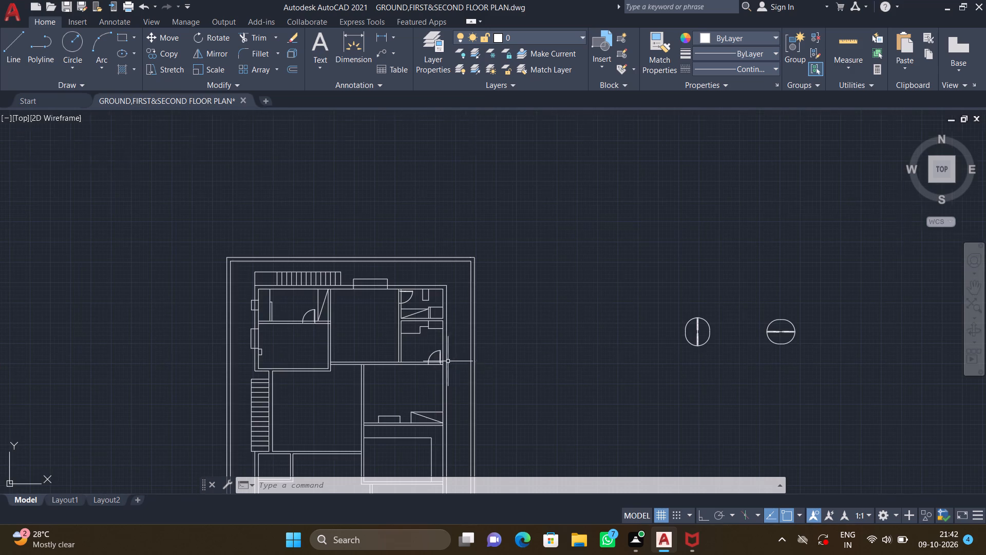
{"action": "middle_click_drag", "start_coordinate": [545, 375], "coordinate": [480, 345]}
{"action": "scroll", "coordinate": [480, 346], "scroll_direction": "down", "scroll_amount": 1}
{"action": "middle_click_drag", "start_coordinate": [639, 374], "coordinate": [552, 339]}
{"action": "scroll", "coordinate": [639, 374], "scroll_direction": "down", "scroll_amount": 1}
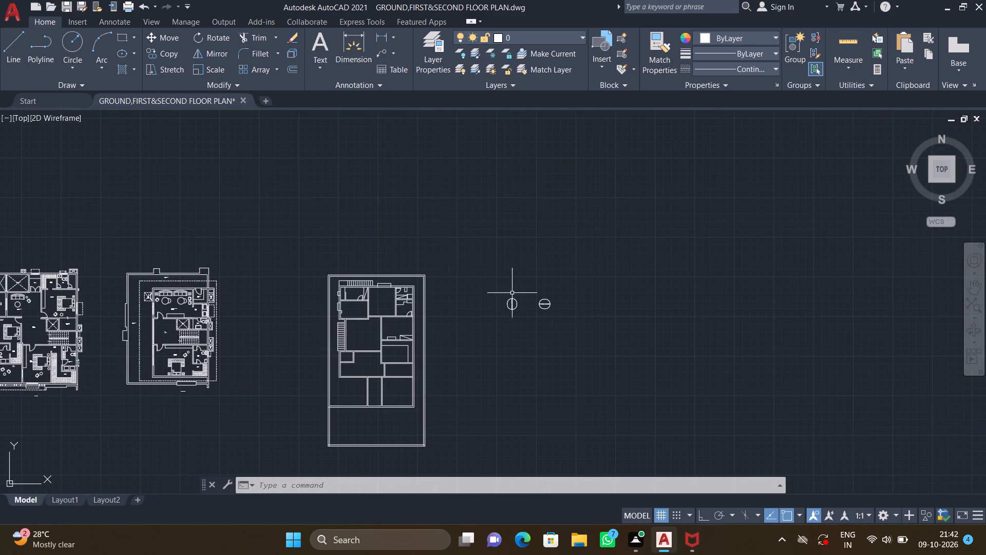
{"action": "scroll", "coordinate": [513, 294], "scroll_direction": "up", "scroll_amount": 3}
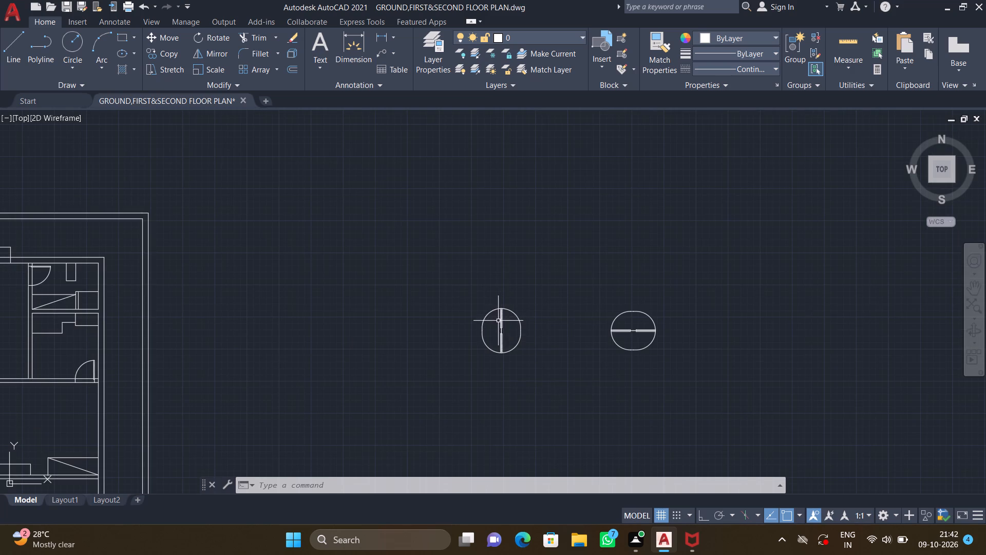
{"action": "scroll", "coordinate": [497, 318], "scroll_direction": "up", "scroll_amount": 2}
{"action": "middle_click_drag", "start_coordinate": [497, 321], "coordinate": [479, 255]}
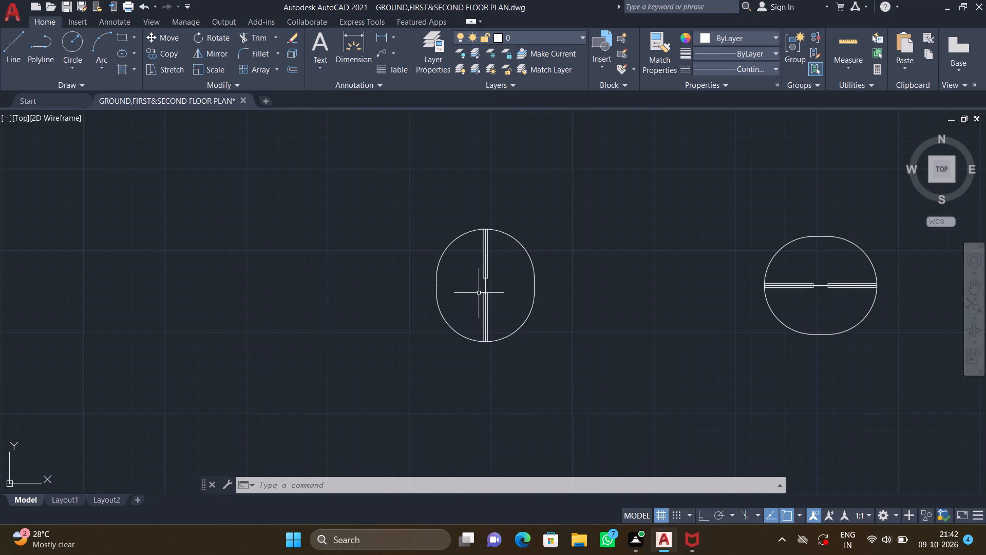
{"action": "key", "text": "c"}
{"action": "key", "text": "o"}
{"action": "key", "text": "Return"}
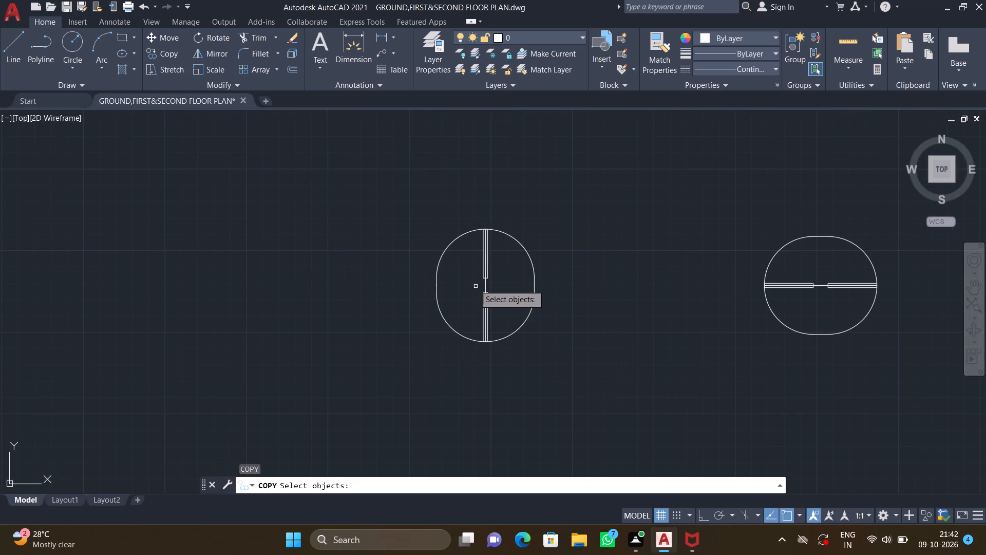
{"action": "left_click", "coordinate": [452, 242]}
{"action": "key", "text": "Return"}
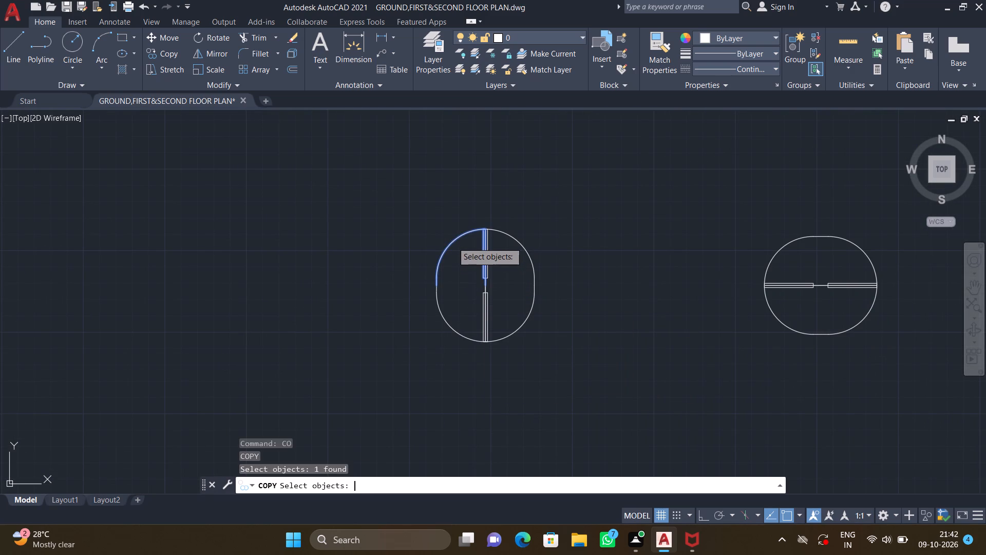
{"action": "left_click", "coordinate": [487, 282]}
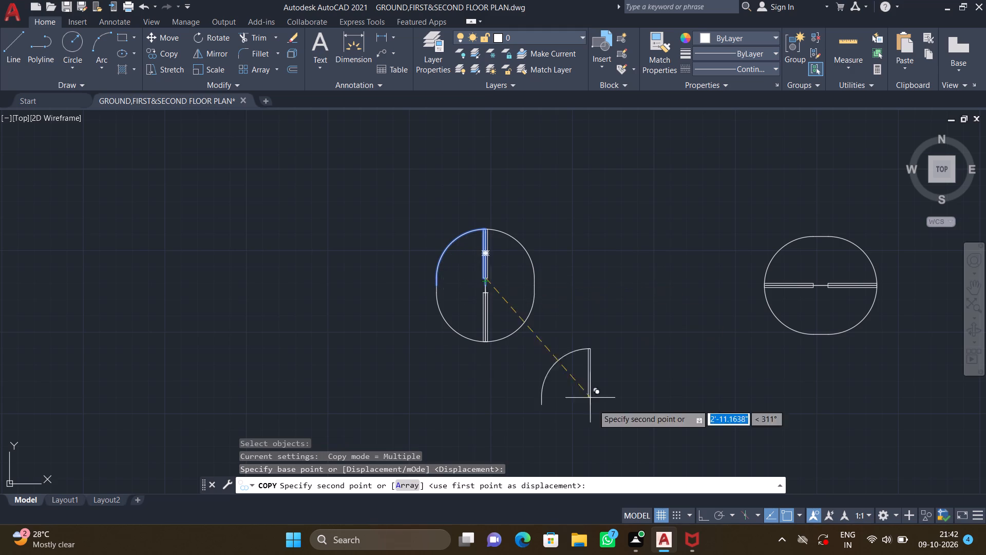
{"action": "middle_click_drag", "start_coordinate": [580, 395], "coordinate": [530, 293]}
{"action": "scroll", "coordinate": [529, 292], "scroll_direction": "down", "scroll_amount": 1}
{"action": "left_click", "coordinate": [522, 339]}
{"action": "key", "text": "Return"}
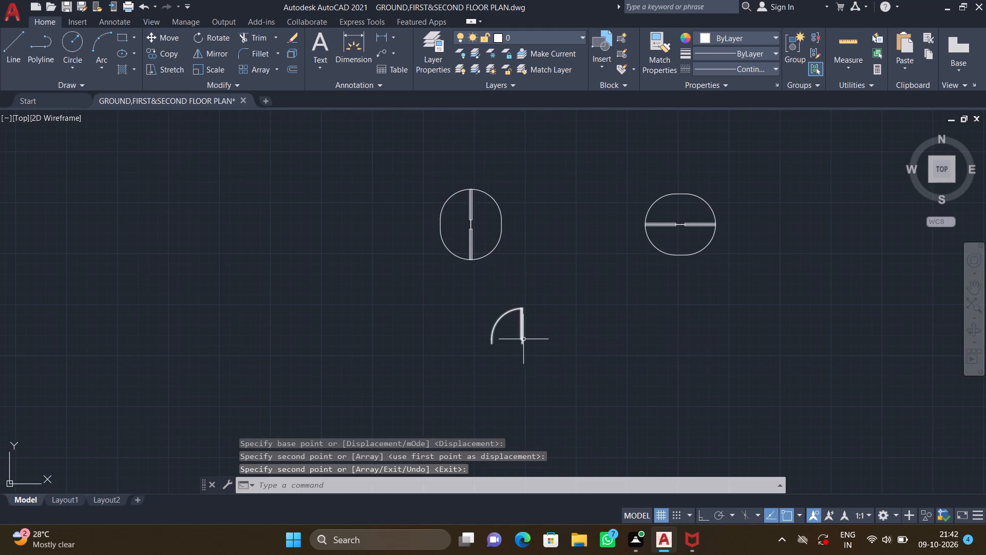
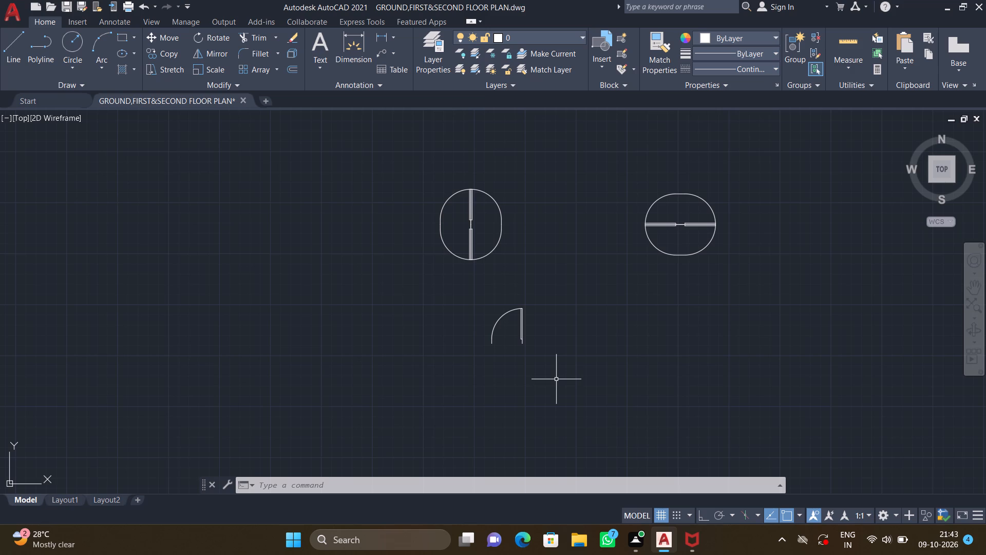
Scale the door copy south of the mirrored sets from its hinge-side endpoint, using its opening width as reference and 3'6" as new length.
{"action": "type", "text": "sc"}
{"action": "key", "text": "Return"}
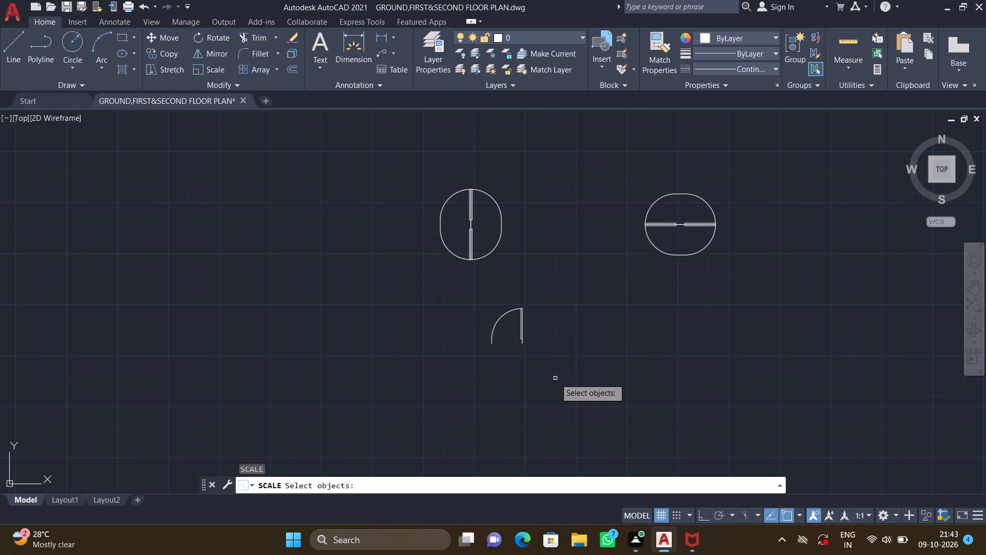
{"action": "left_click", "coordinate": [521, 336]}
{"action": "key", "text": "Return"}
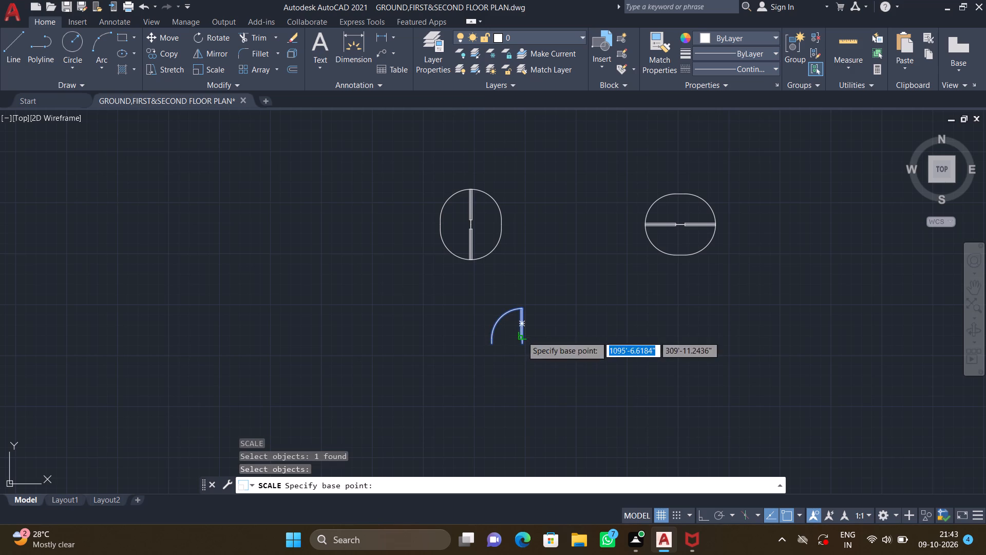
{"action": "key", "text": "F8"}
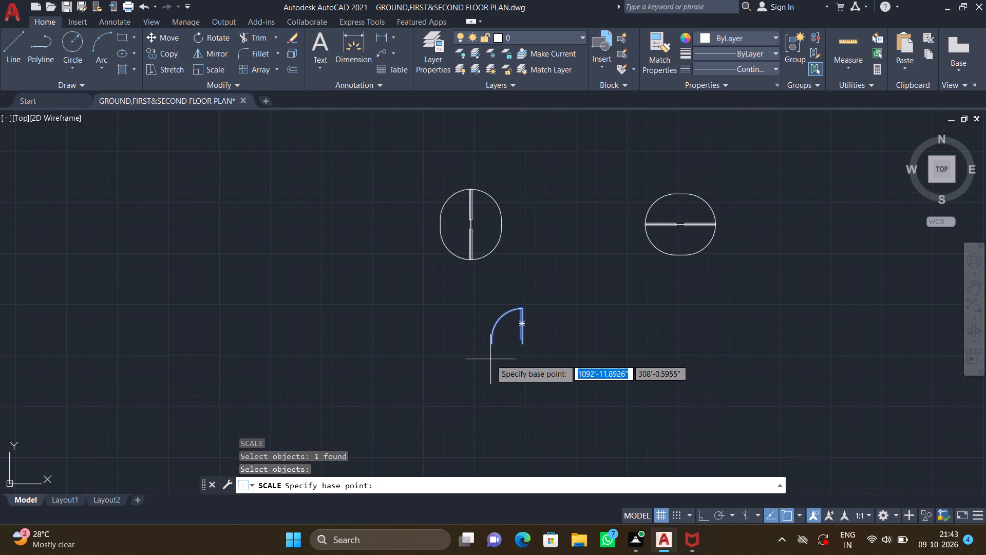
{"action": "scroll", "coordinate": [508, 348], "scroll_direction": "up", "scroll_amount": 1}
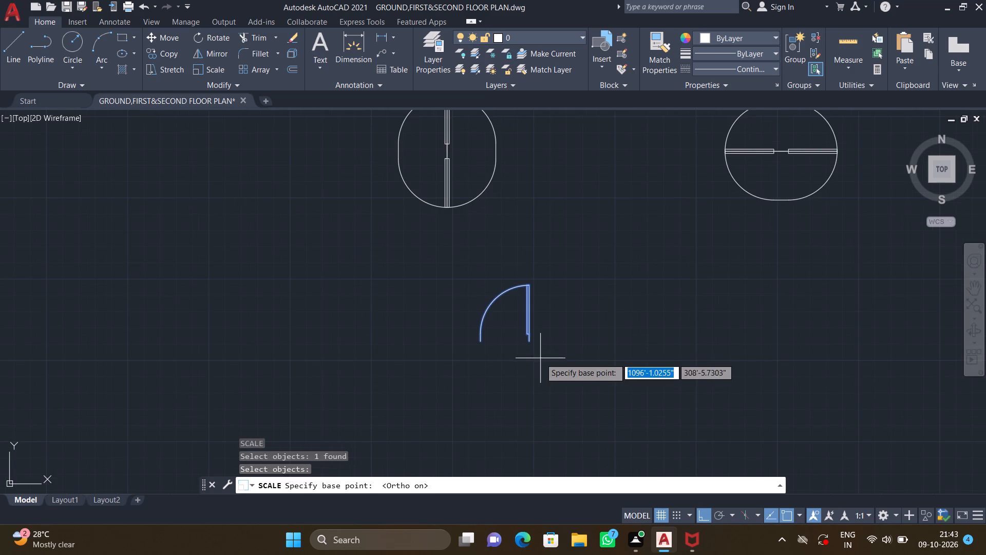
{"action": "middle_click_drag", "start_coordinate": [525, 352], "coordinate": [511, 328]}
{"action": "left_click", "coordinate": [515, 318]}
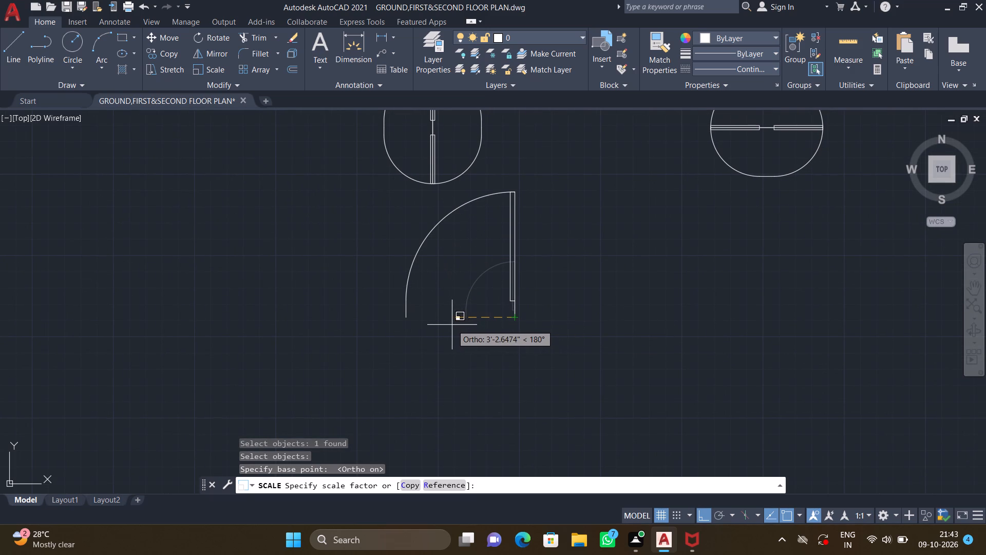
{"action": "key", "text": "r"}
{"action": "key", "text": "Return"}
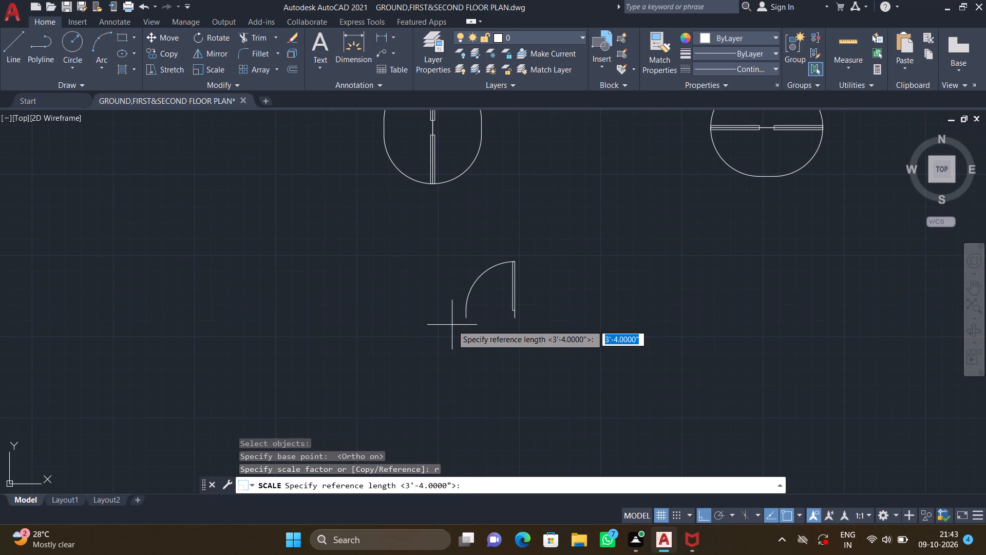
{"action": "scroll", "coordinate": [518, 323], "scroll_direction": "up", "scroll_amount": 1}
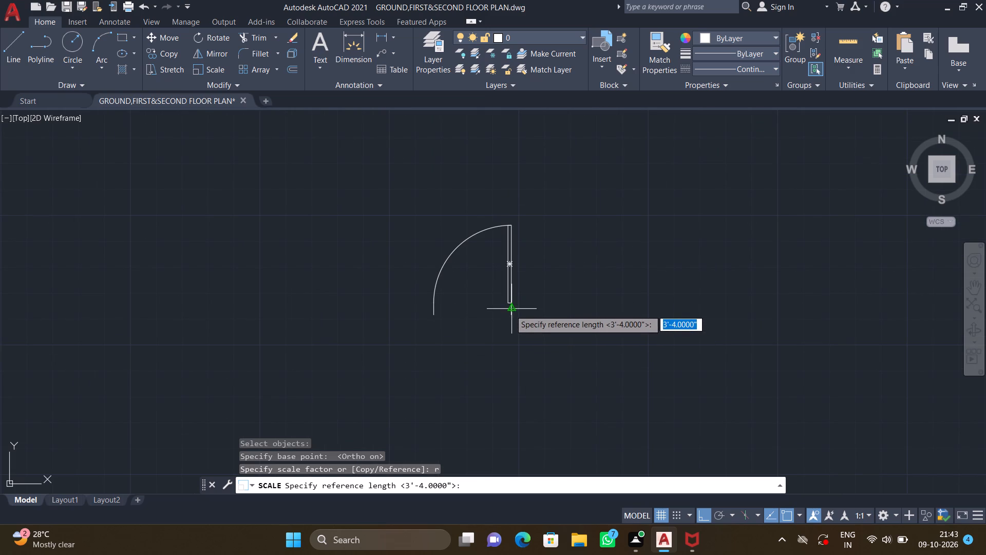
{"action": "left_click", "coordinate": [509, 310]}
{"action": "left_click", "coordinate": [434, 309]}
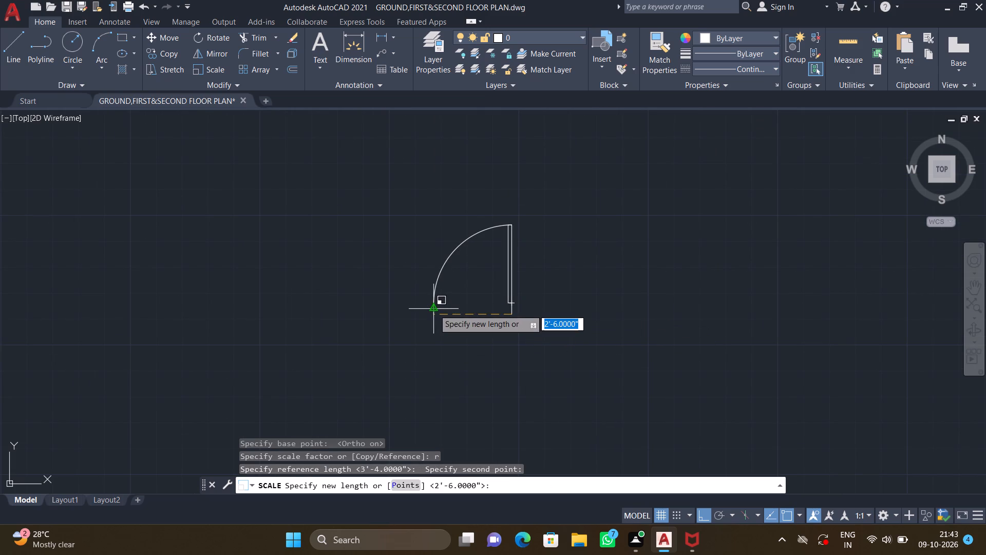
{"action": "type", "text": "3'"}
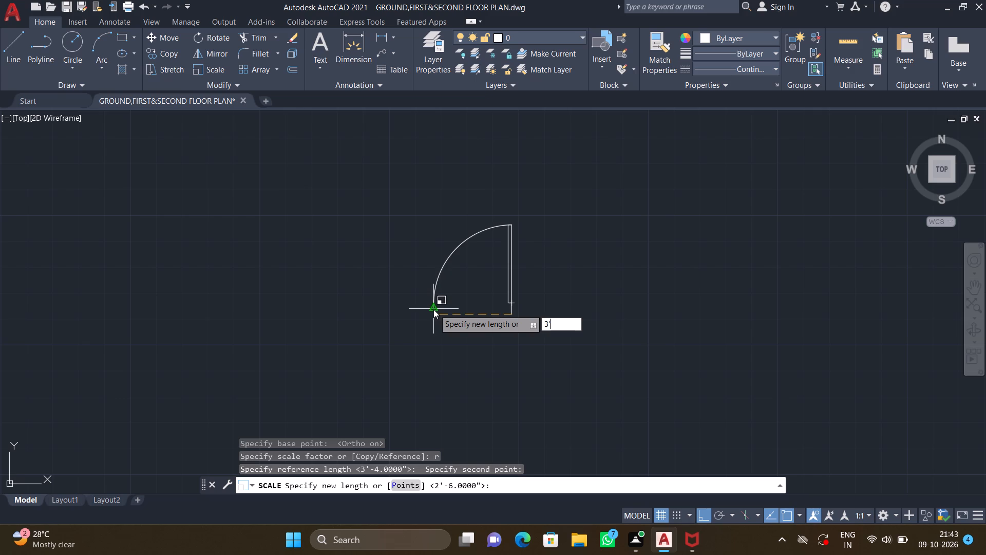
{"action": "type", "text": "6\""}
{"action": "key", "text": "Return"}
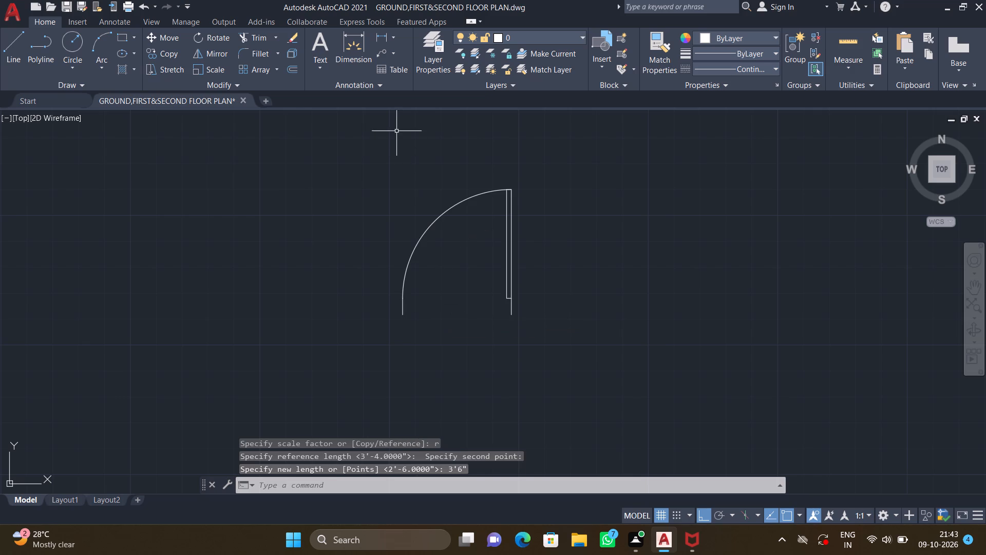
Mirror the enlarged door southward across a horizontal line through its hinge-side endpoint, keeping the original.
{"action": "scroll", "coordinate": [385, 206], "scroll_direction": "down", "scroll_amount": 1}
{"action": "type", "text": "mi"}
{"action": "key", "text": "Return"}
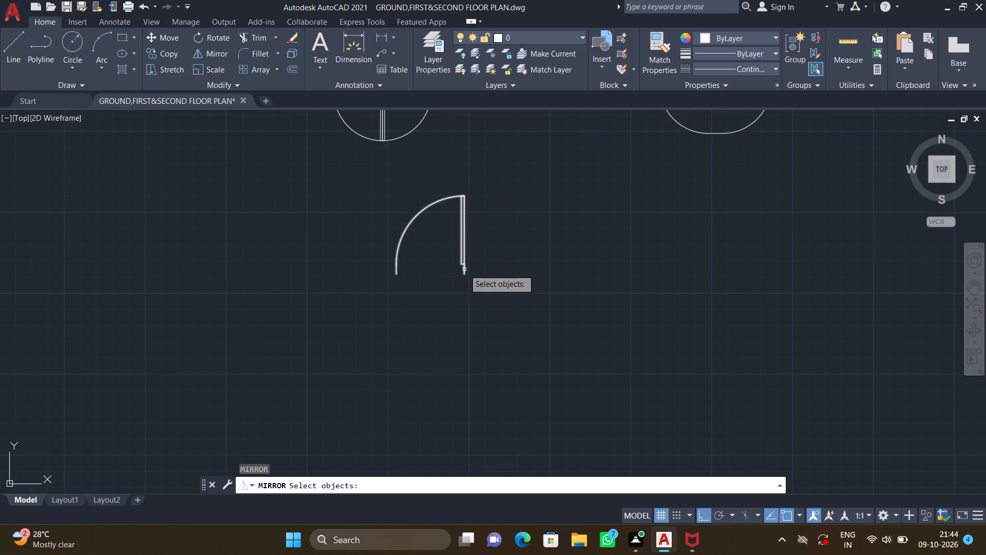
{"action": "left_click", "coordinate": [464, 269]}
{"action": "key", "text": "Return"}
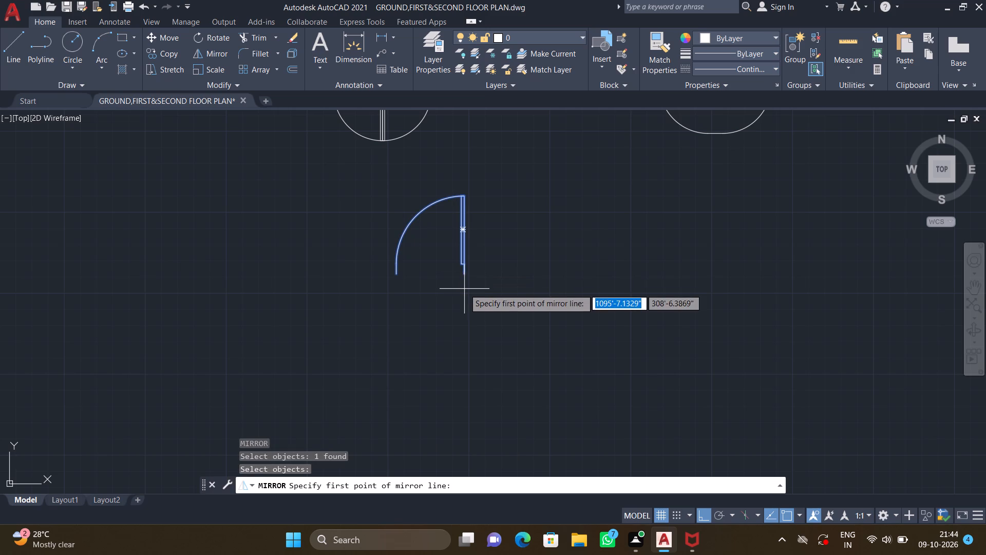
{"action": "left_click", "coordinate": [463, 277]}
{"action": "left_click", "coordinate": [507, 254]}
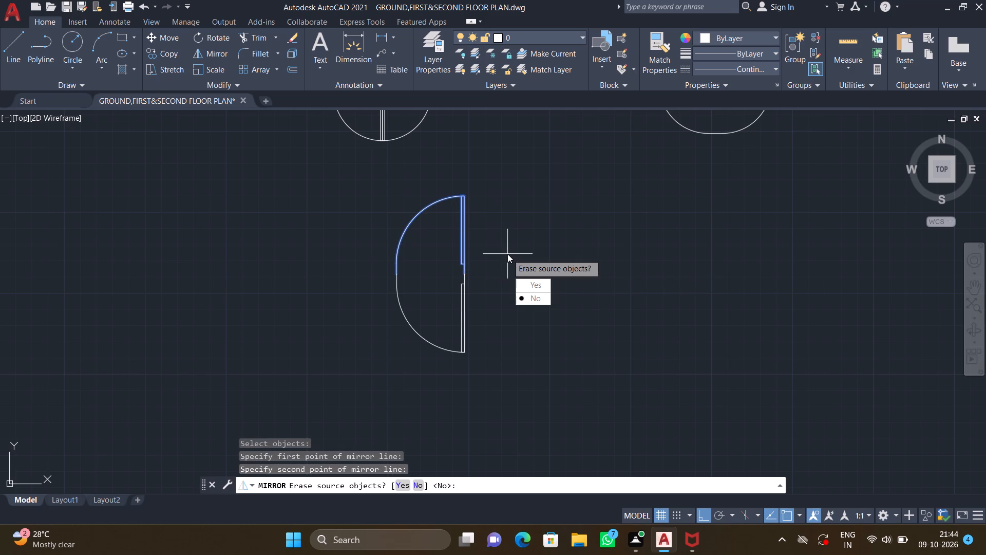
{"action": "key", "text": "Return"}
Mirror the northern enlarged door eastward across a vertical line along its hinge side, keeping the original.
{"action": "type", "text": "mi"}
{"action": "key", "text": "Return"}
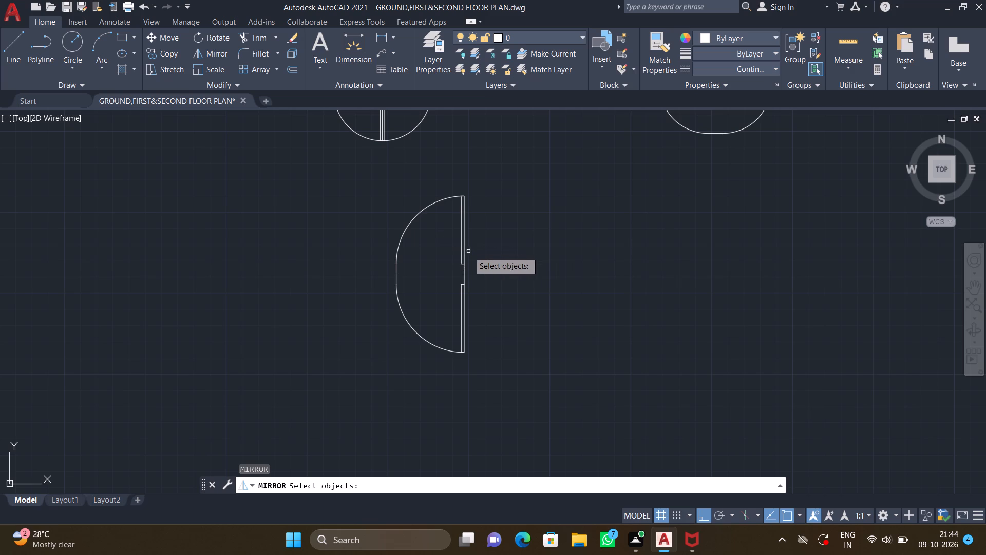
{"action": "left_click", "coordinate": [463, 248]}
{"action": "key", "text": "Return"}
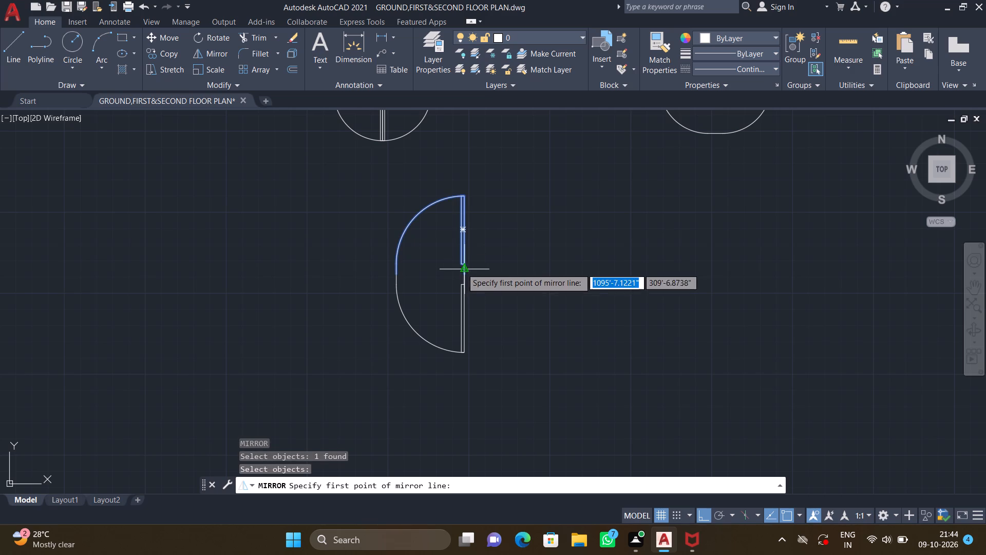
{"action": "left_click", "coordinate": [462, 268]}
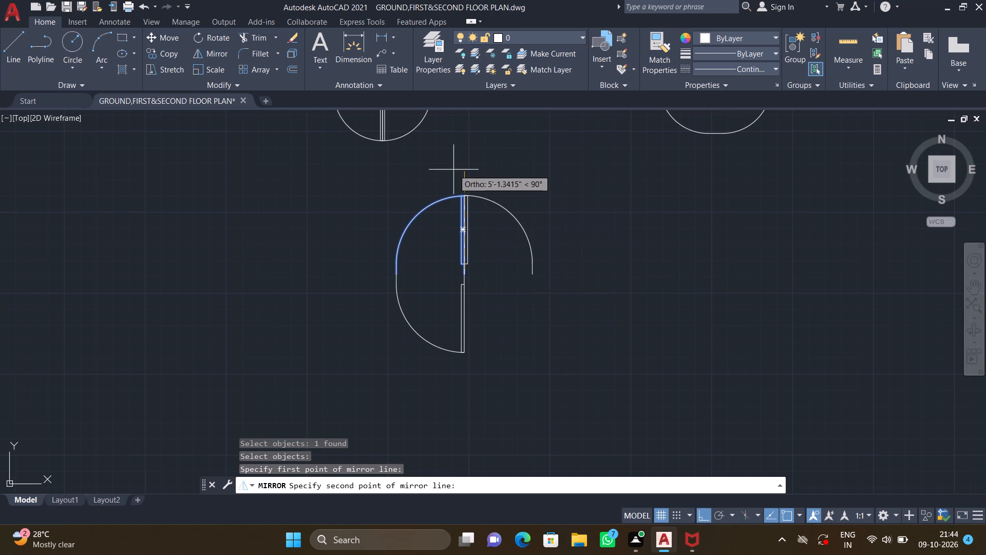
{"action": "left_click", "coordinate": [453, 170]}
{"action": "key", "text": "Return"}
Mirror the southern enlarged door eastward across the vertical hinge line, keeping the original, to complete the four-door set.
{"action": "middle_click_drag", "start_coordinate": [518, 279], "coordinate": [497, 251]}
{"action": "scroll", "coordinate": [496, 250], "scroll_direction": "down", "scroll_amount": 1}
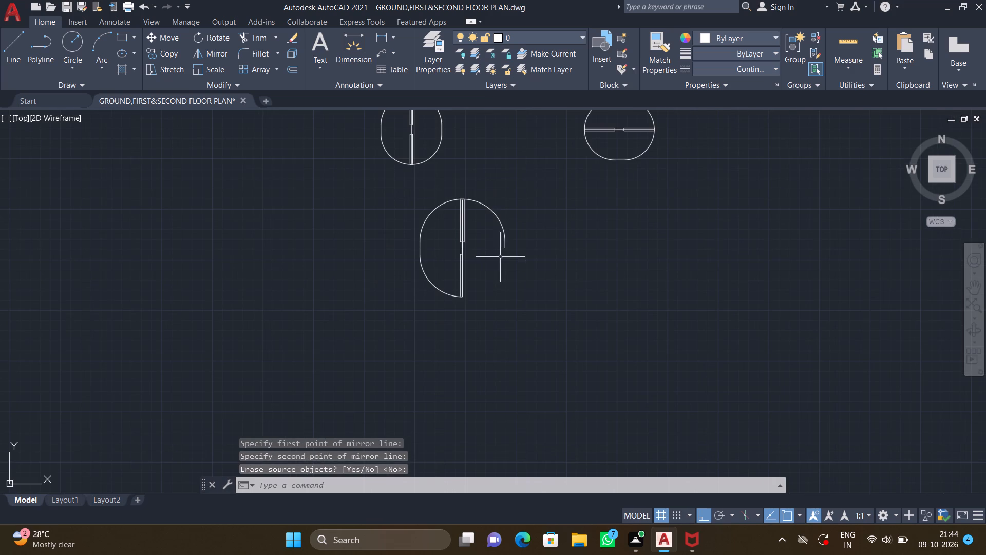
{"action": "type", "text": "mi"}
{"action": "key", "text": "Return"}
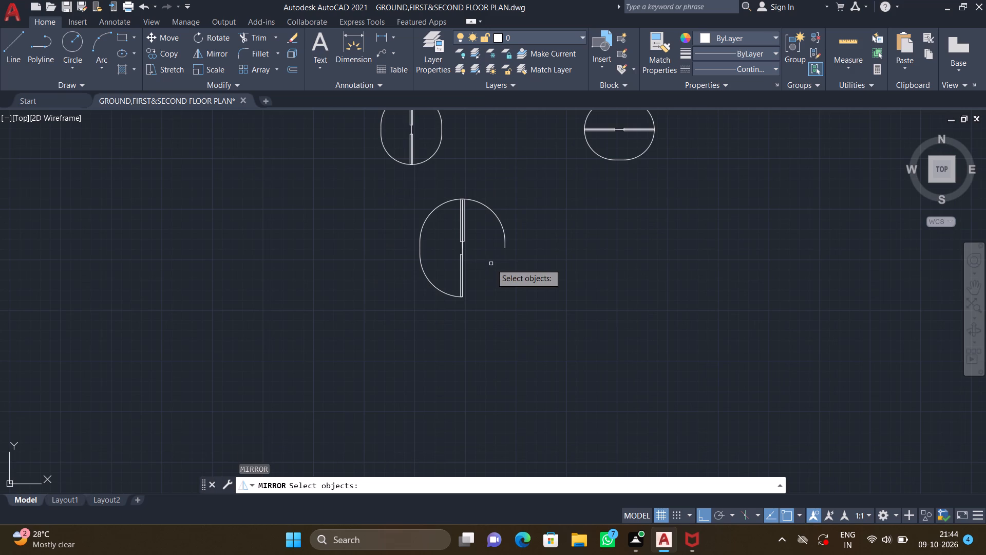
{"action": "left_click", "coordinate": [461, 270]}
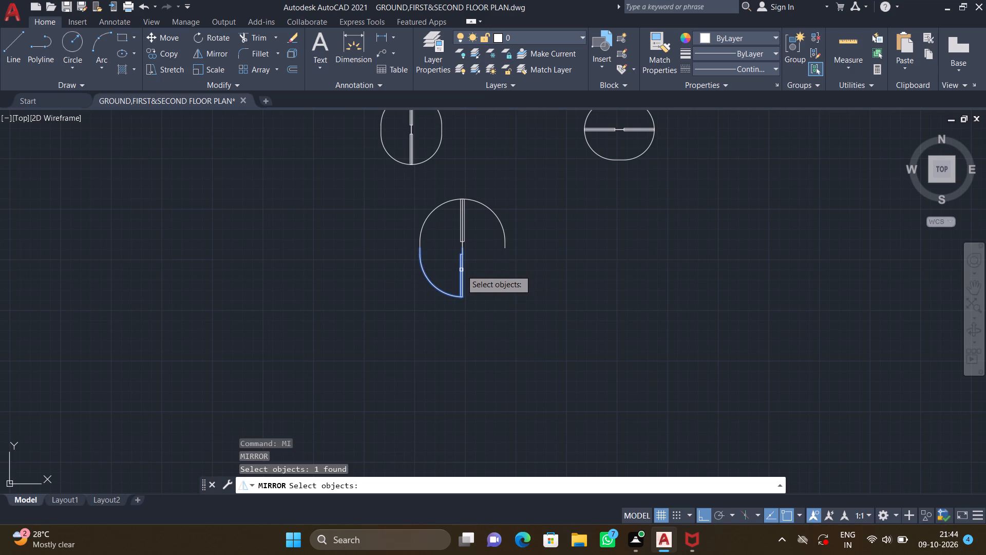
{"action": "key", "text": "Return"}
{"action": "left_click", "coordinate": [463, 247]}
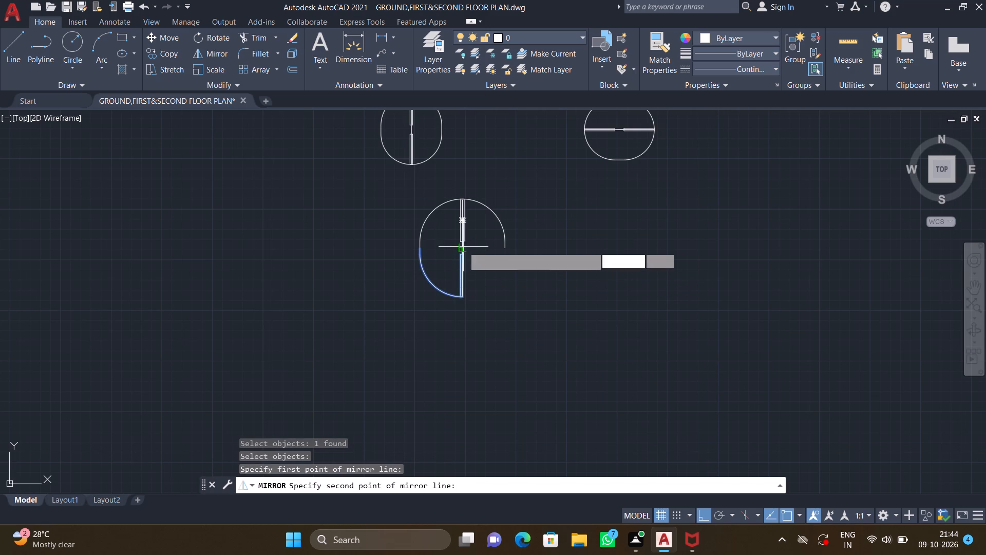
{"action": "left_click", "coordinate": [488, 281]}
{"action": "key", "text": "Return"}
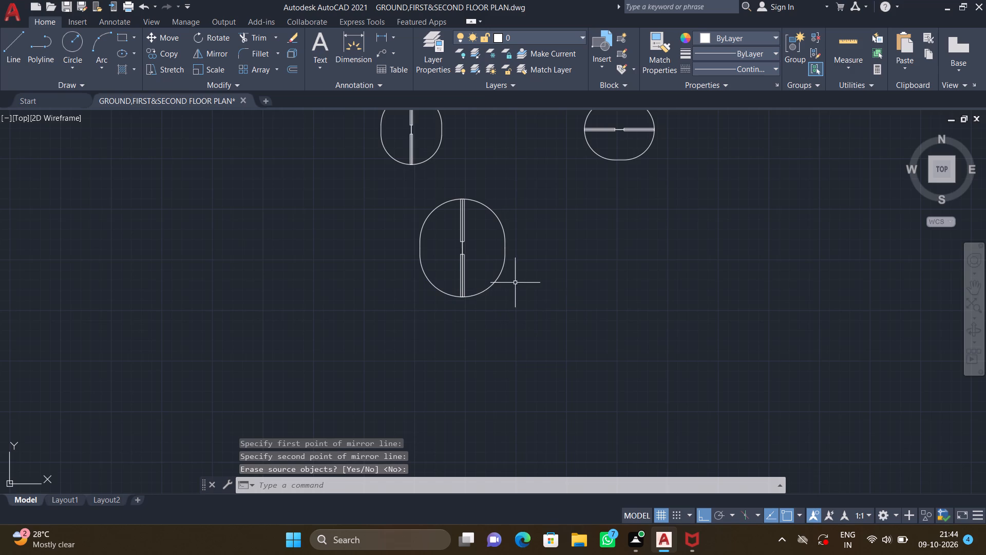
Copy the enlarged set's northeast door about 20'-9" straight south into empty space.
{"action": "middle_click_drag", "start_coordinate": [540, 281], "coordinate": [528, 279]}
{"action": "scroll", "coordinate": [529, 279], "scroll_direction": "down", "scroll_amount": 2}
{"action": "middle_click_drag", "start_coordinate": [525, 285], "coordinate": [511, 275]}
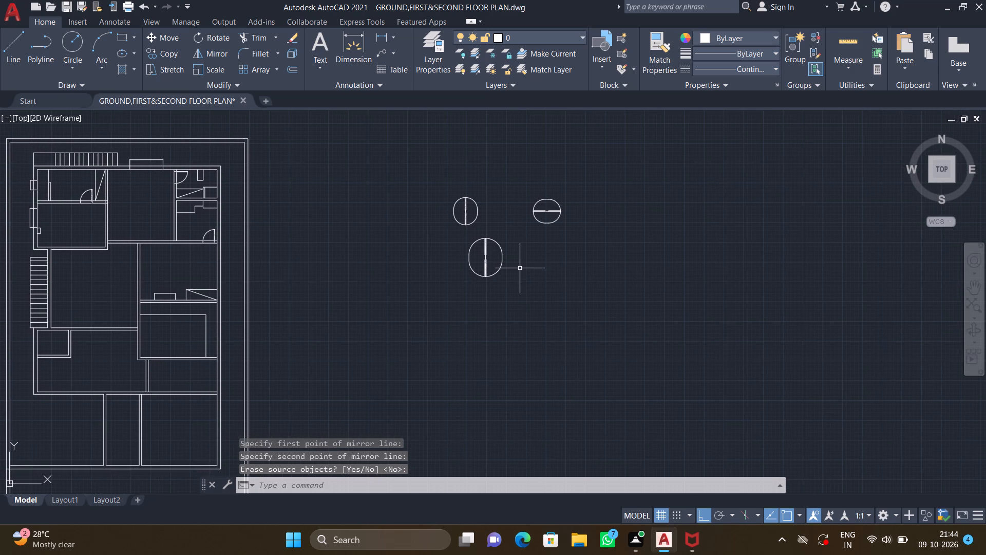
{"action": "type", "text": "co"}
{"action": "key", "text": "Return"}
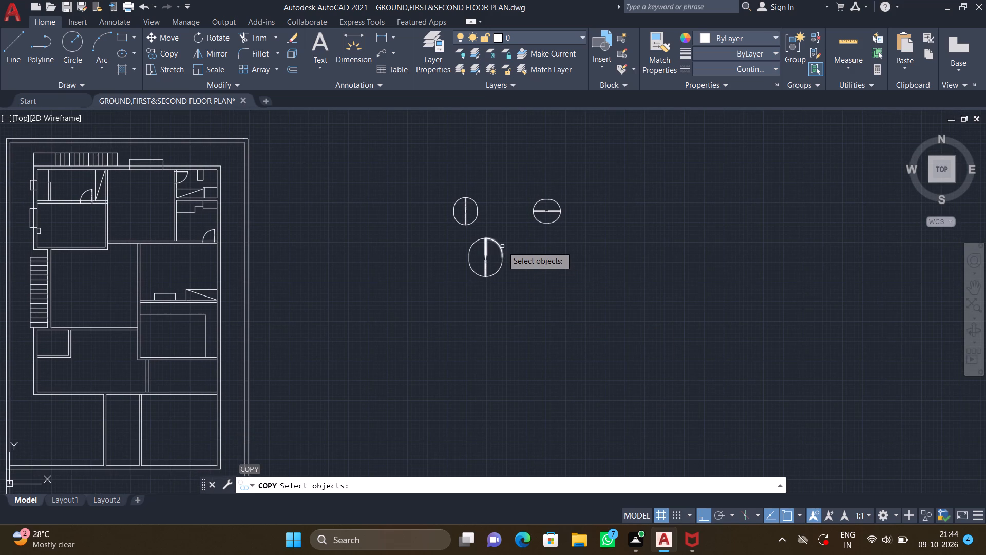
{"action": "left_click", "coordinate": [500, 248]}
{"action": "key", "text": "Return"}
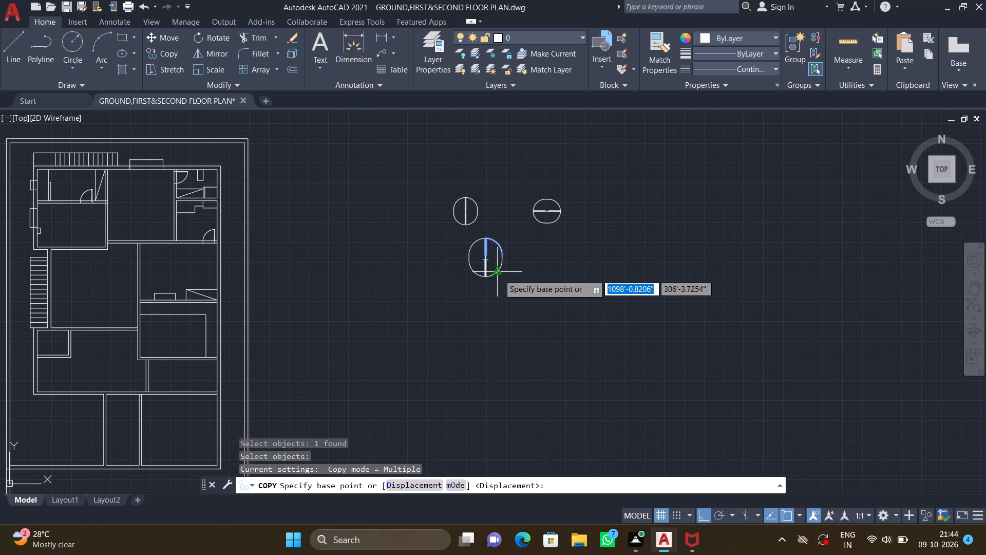
{"action": "left_click", "coordinate": [486, 249]}
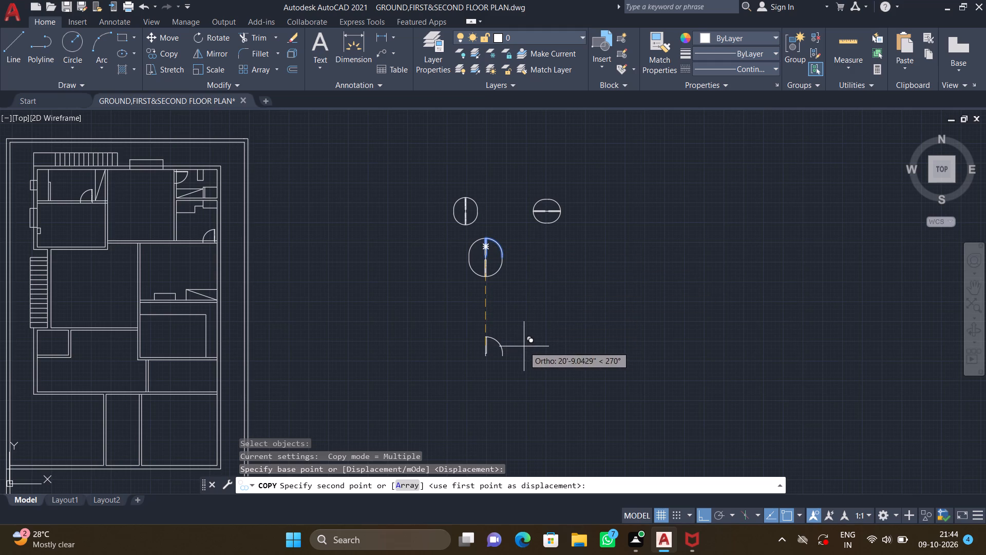
{"action": "left_click", "coordinate": [524, 346]}
{"action": "key", "text": "Return"}
Rotate the separate door copy 90° counterclockwise about its short hinge-side jamb line so the leaf lies horizontal.
{"action": "middle_click_drag", "start_coordinate": [505, 351], "coordinate": [498, 322]}
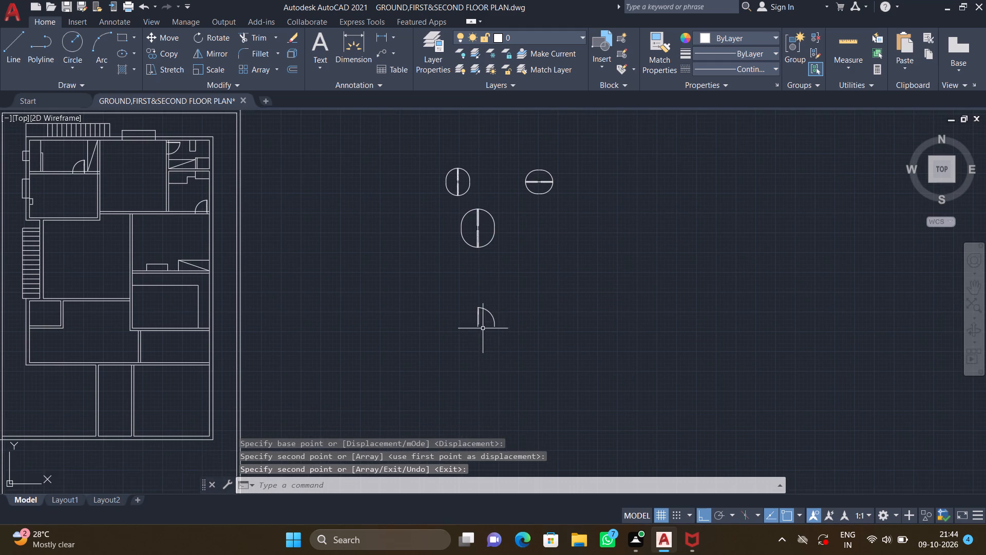
{"action": "scroll", "coordinate": [483, 327], "scroll_direction": "up", "scroll_amount": 2}
{"action": "middle_click_drag", "start_coordinate": [471, 300], "coordinate": [470, 265]}
{"action": "scroll", "coordinate": [478, 275], "scroll_direction": "up", "scroll_amount": 2}
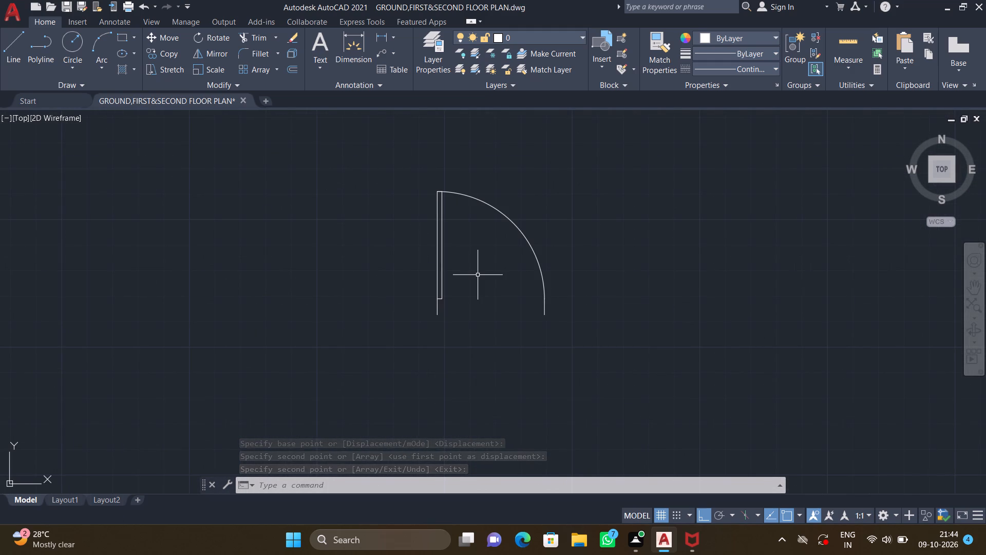
{"action": "type", "text": "ro"}
{"action": "key", "text": "Return"}
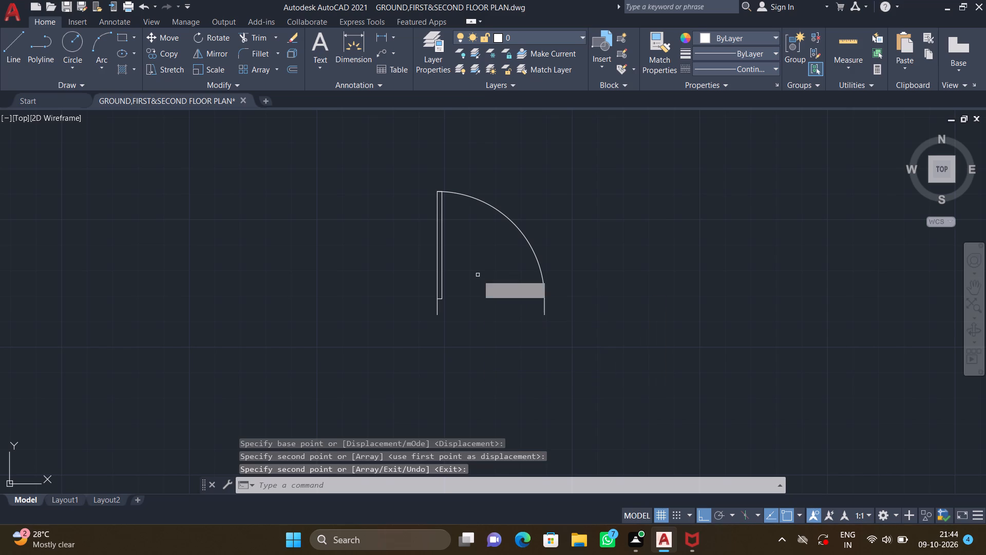
{"action": "left_click", "coordinate": [441, 280]}
{"action": "key", "text": "Return"}
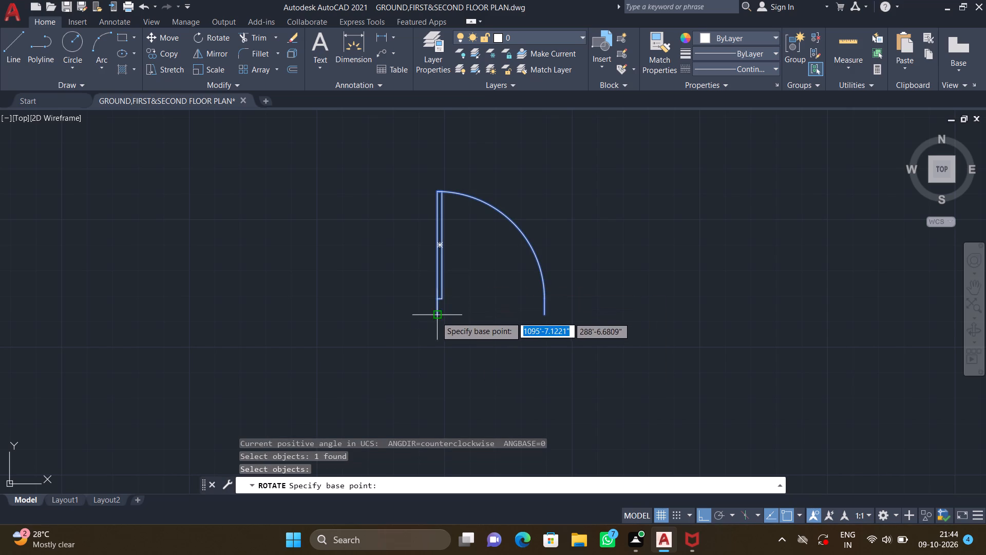
{"action": "left_click", "coordinate": [434, 310]}
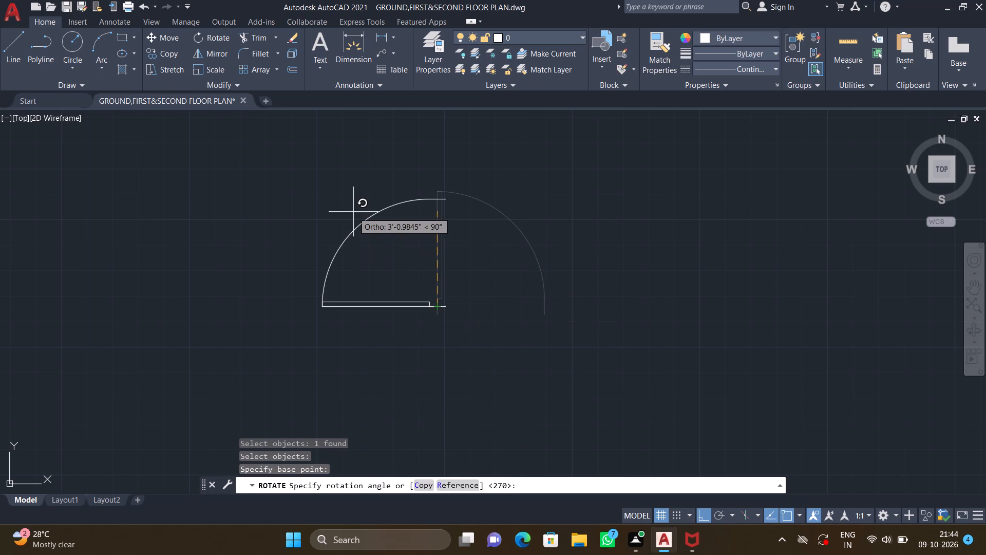
{"action": "left_click", "coordinate": [353, 212]}
Mirror the rotated horizontal-leaf door eastward across a vertical line at its hinge-side end, keeping the original.
{"action": "scroll", "coordinate": [383, 252], "scroll_direction": "down", "scroll_amount": 2}
{"action": "middle_click_drag", "start_coordinate": [408, 290], "coordinate": [475, 260]}
{"action": "scroll", "coordinate": [479, 263], "scroll_direction": "down", "scroll_amount": 2}
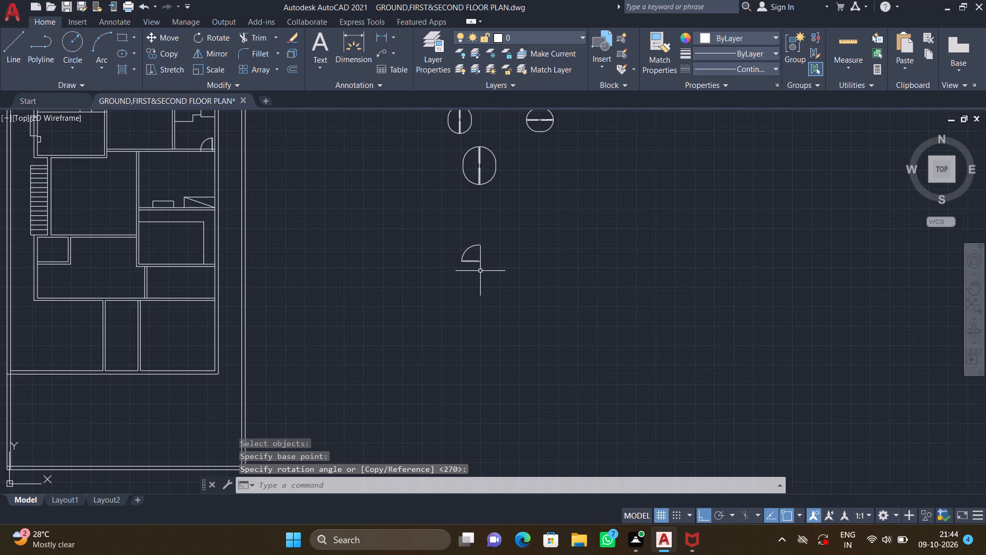
{"action": "type", "text": "mi"}
{"action": "key", "text": "Return"}
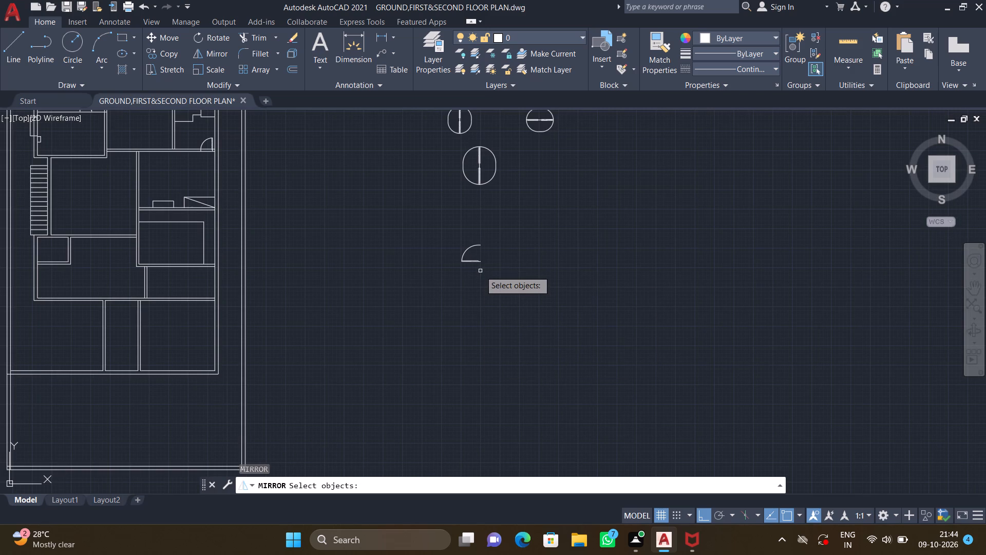
{"action": "left_click", "coordinate": [476, 262]}
{"action": "key", "text": "Return"}
{"action": "scroll", "coordinate": [480, 275], "scroll_direction": "up", "scroll_amount": 2}
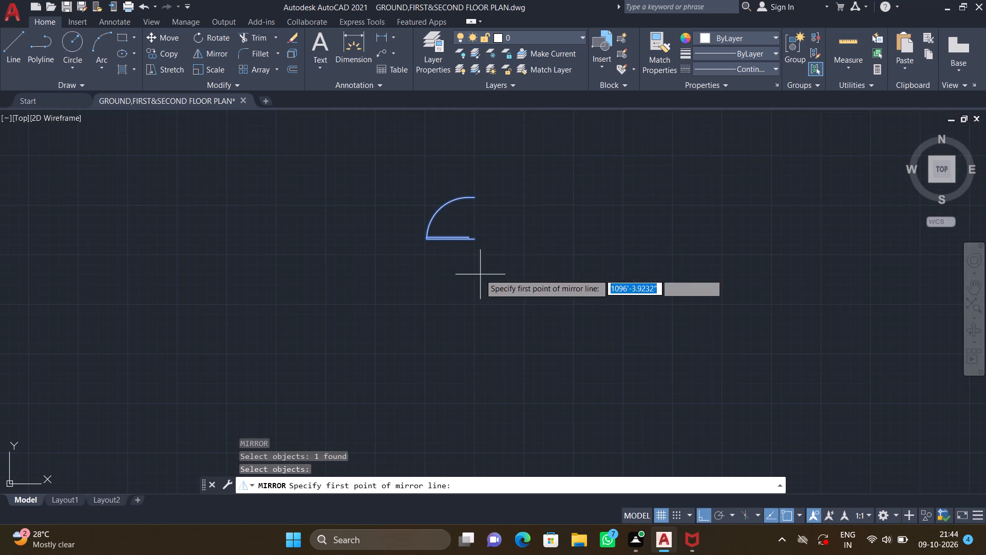
{"action": "left_click", "coordinate": [471, 241]}
{"action": "left_click", "coordinate": [458, 308]}
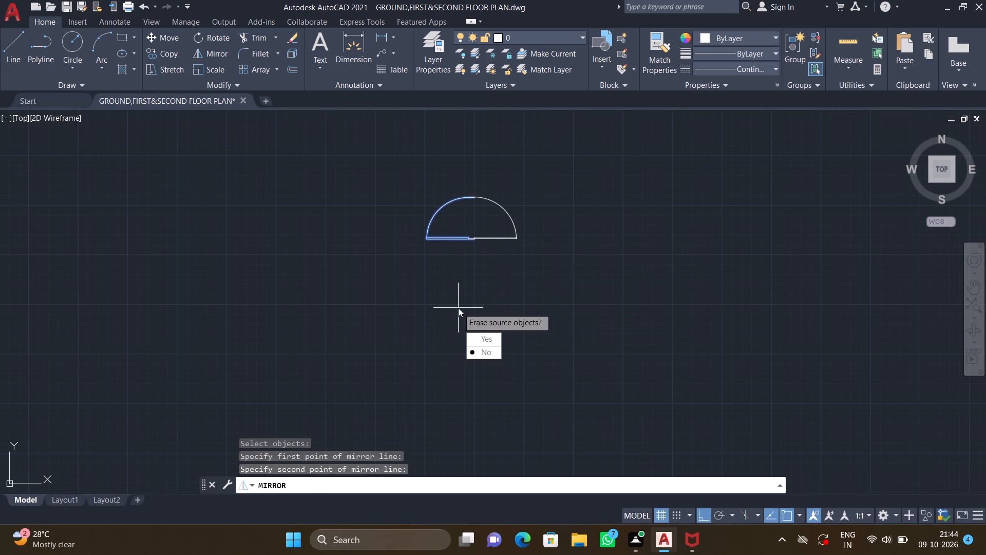
{"action": "key", "text": "Return"}
Mirror the western horizontal-leaf door southward across a horizontal line at its hinge-side lower edge, keeping the original.
{"action": "type", "text": "mi"}
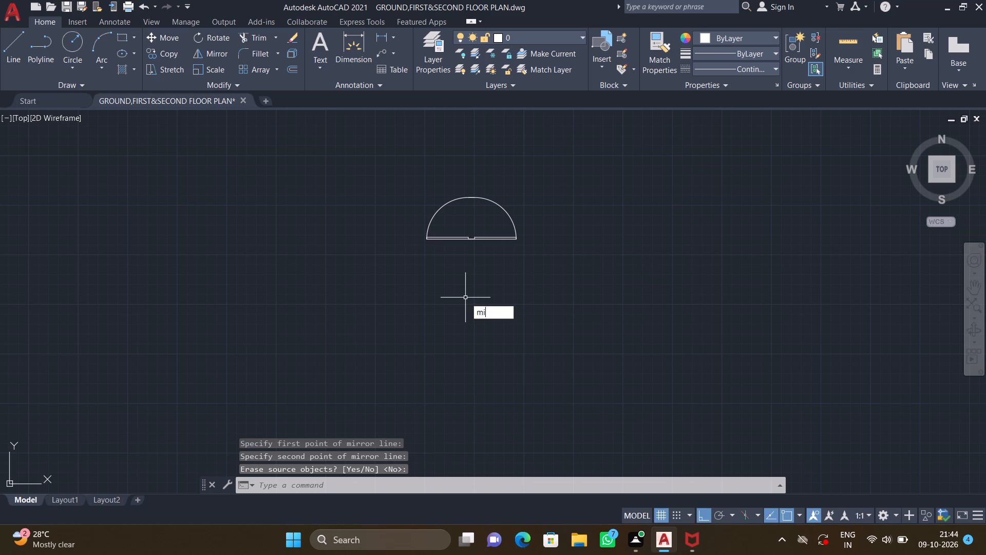
{"action": "key", "text": "Return"}
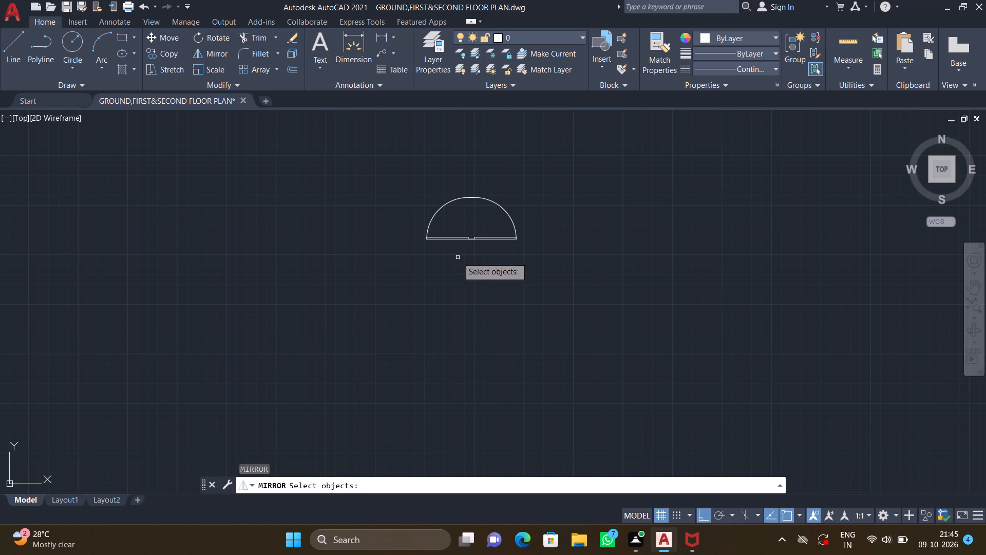
{"action": "left_click", "coordinate": [456, 235]}
{"action": "left_click", "coordinate": [457, 242]}
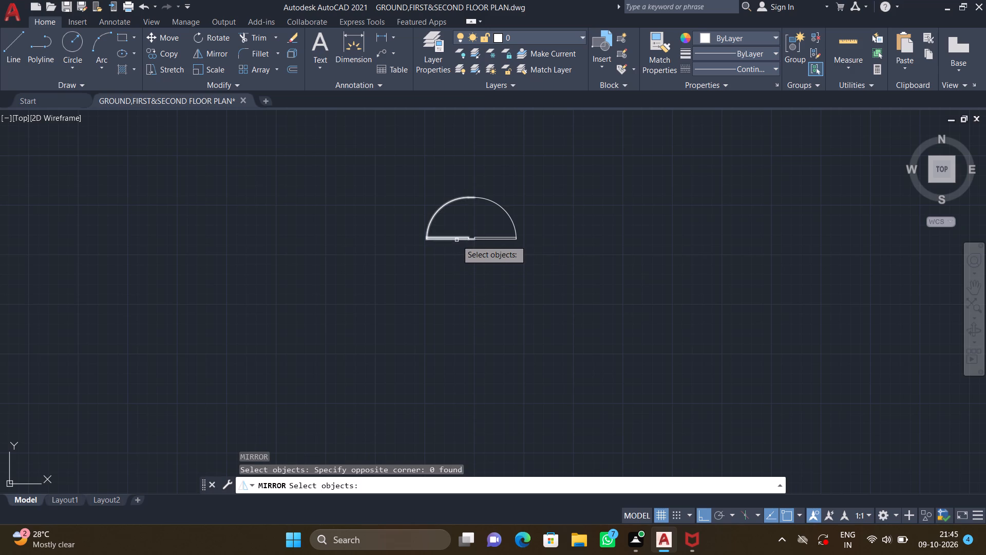
{"action": "left_click", "coordinate": [457, 240]}
{"action": "key", "text": "Return"}
{"action": "left_click", "coordinate": [468, 241]}
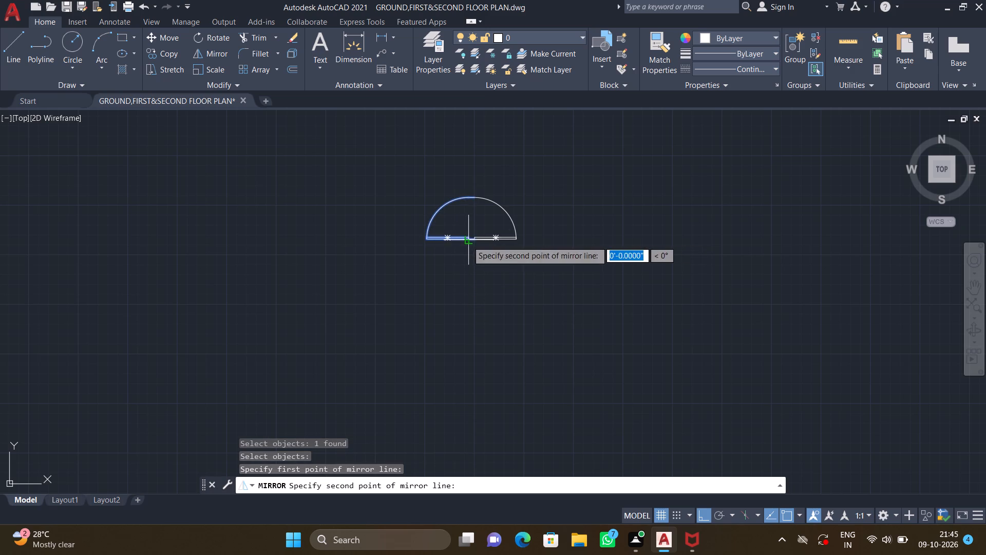
{"action": "left_click", "coordinate": [383, 275]}
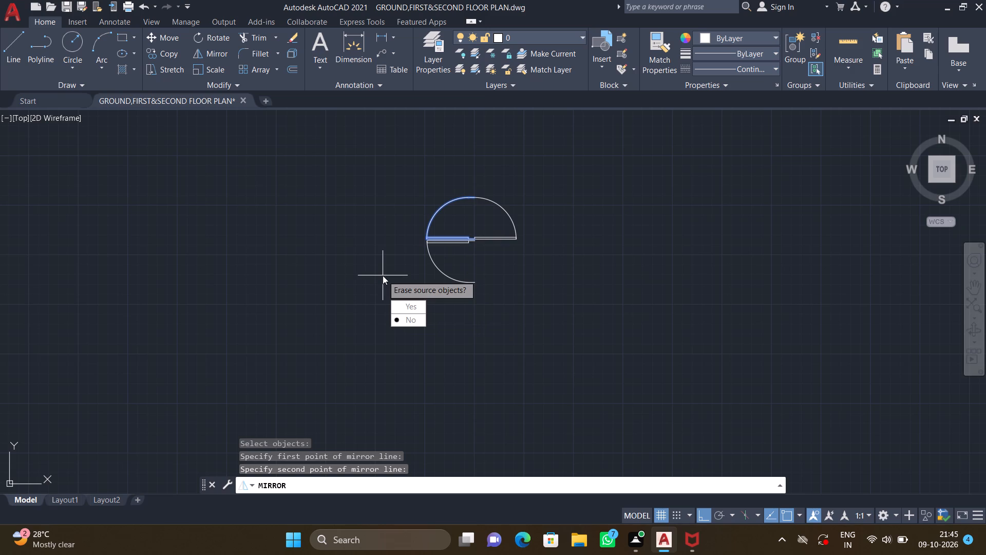
{"action": "key", "text": "Return"}
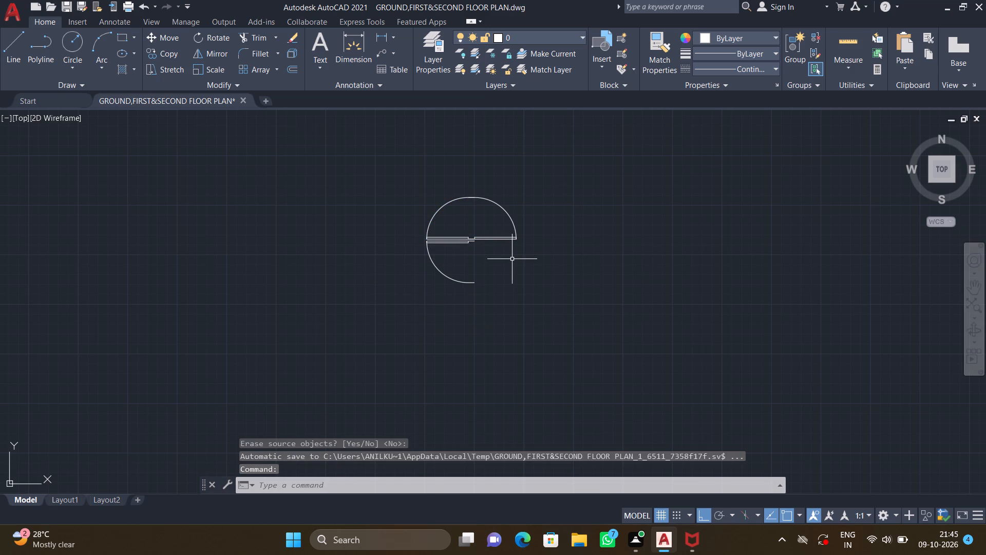
Mirror the eastern horizontal-leaf door southward across a horizontal line along its leaf, keeping the original, to complete the four-door set.
{"action": "key", "text": "m"}
{"action": "key", "text": "i"}
{"action": "key", "text": "Return"}
{"action": "left_click", "coordinate": [502, 236]}
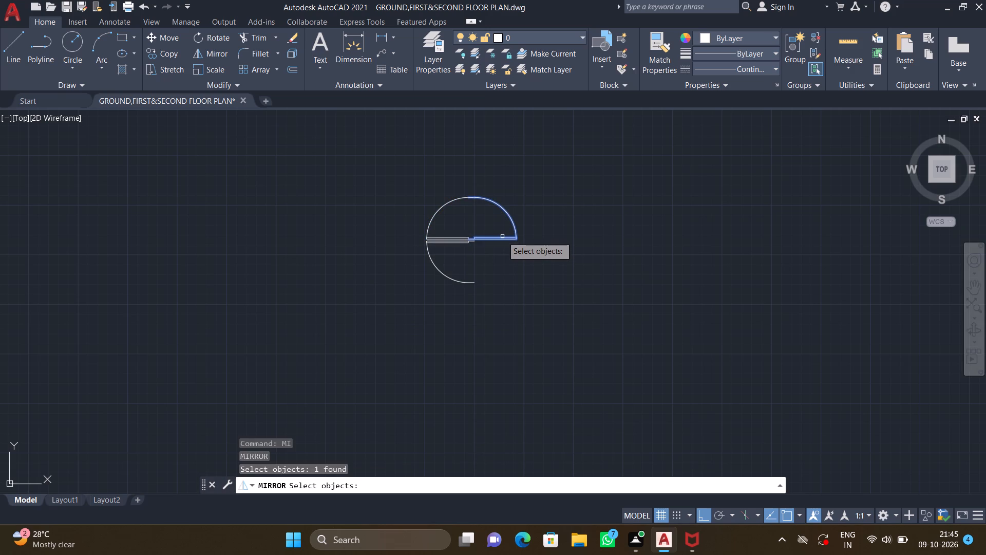
{"action": "key", "text": "Return"}
{"action": "left_click", "coordinate": [496, 239]}
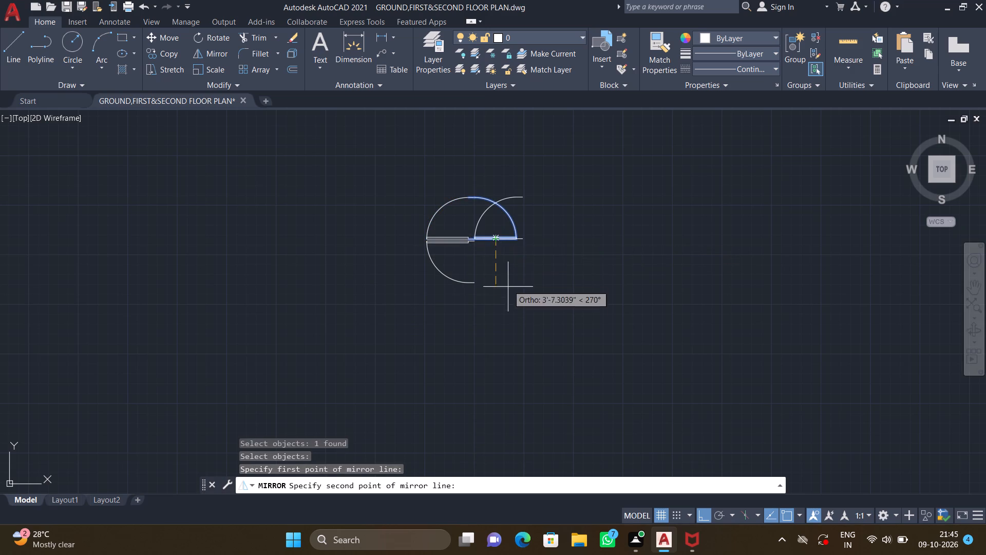
{"action": "left_click", "coordinate": [410, 273]}
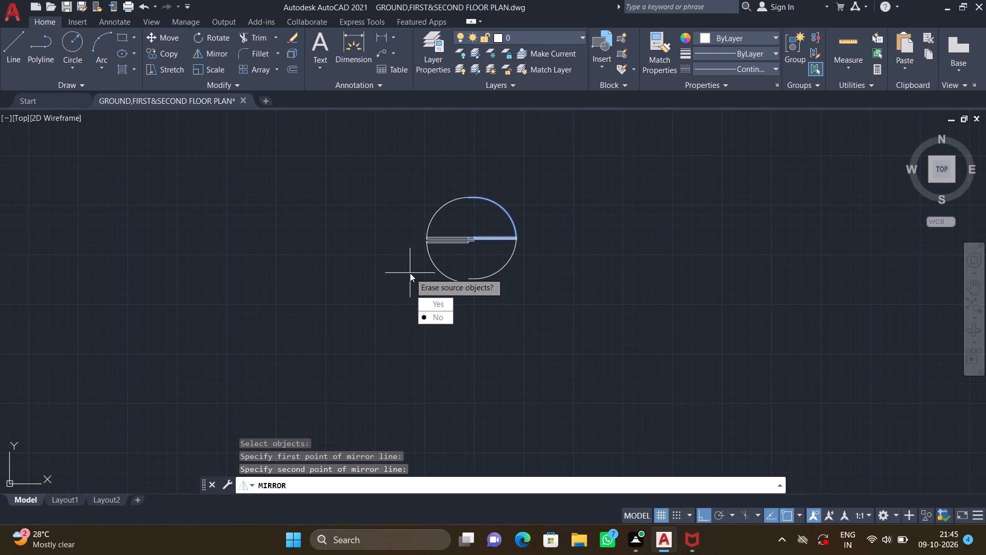
{"action": "key", "text": "Return"}
Copy the enlarged vertical set's northeast door into the new plan, onto the south wall of the north-central room near its west end.
{"action": "scroll", "coordinate": [509, 283], "scroll_direction": "down", "scroll_amount": 2}
{"action": "middle_click_drag", "start_coordinate": [578, 234], "coordinate": [566, 257]}
{"action": "scroll", "coordinate": [574, 240], "scroll_direction": "down", "scroll_amount": 2}
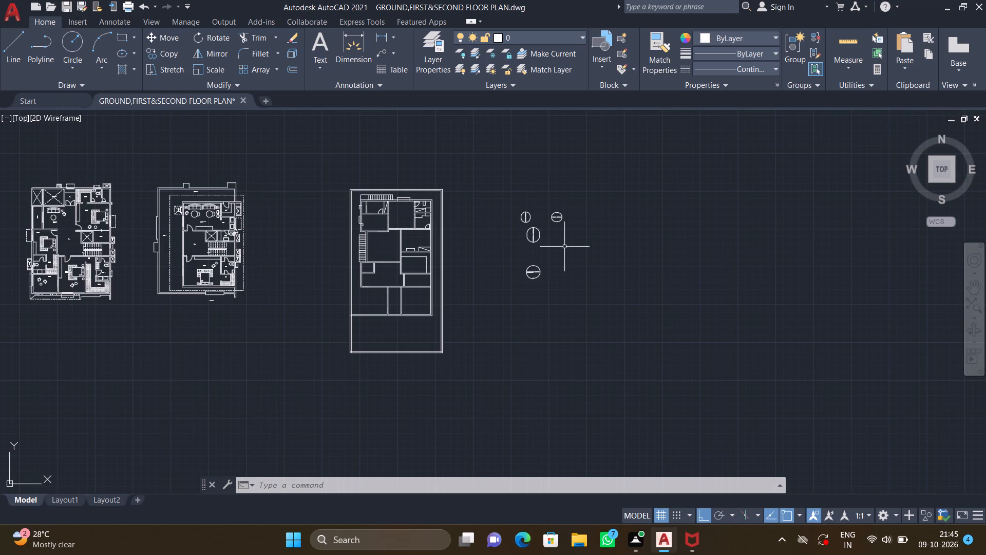
{"action": "scroll", "coordinate": [563, 246], "scroll_direction": "down", "scroll_amount": 1}
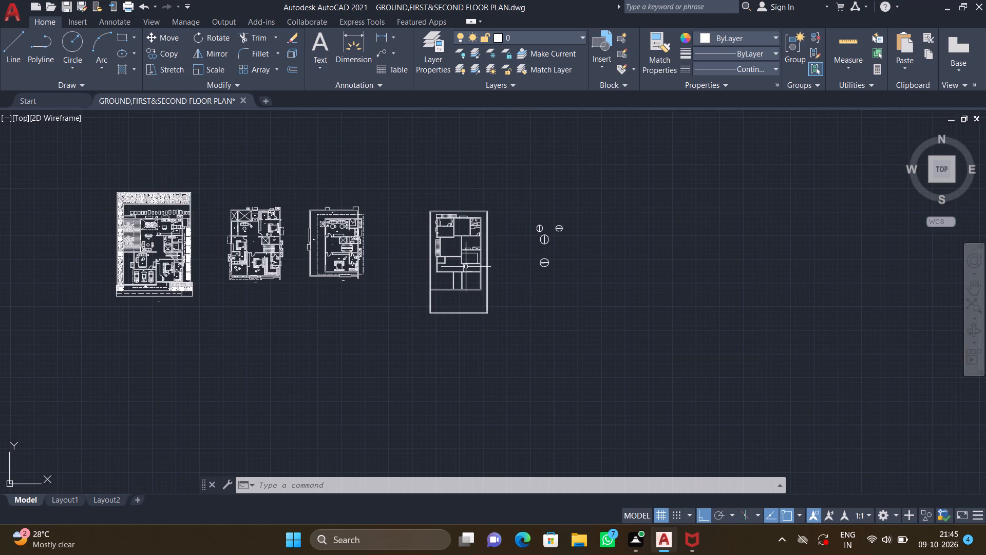
{"action": "middle_click_drag", "start_coordinate": [466, 267], "coordinate": [481, 267]}
{"action": "middle_click_drag", "start_coordinate": [554, 256], "coordinate": [560, 283]}
{"action": "scroll", "coordinate": [557, 262], "scroll_direction": "up", "scroll_amount": 3}
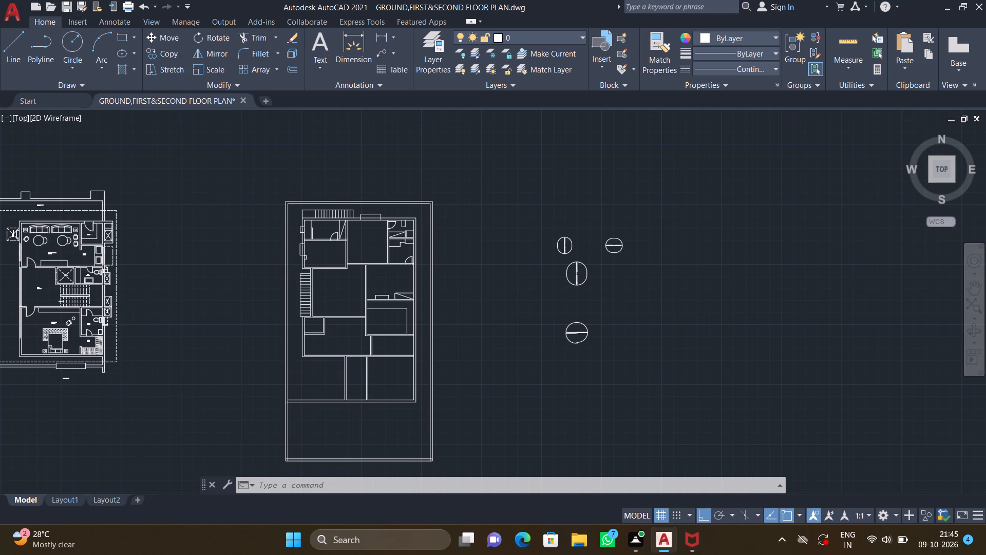
{"action": "type", "text": "co"}
{"action": "key", "text": "Return"}
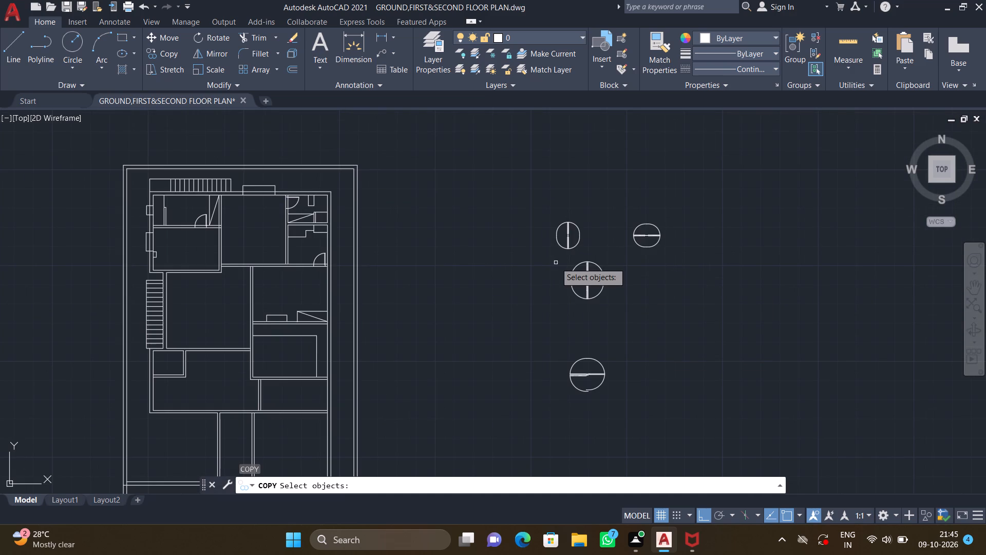
{"action": "left_click", "coordinate": [601, 270]}
{"action": "key", "text": "Return"}
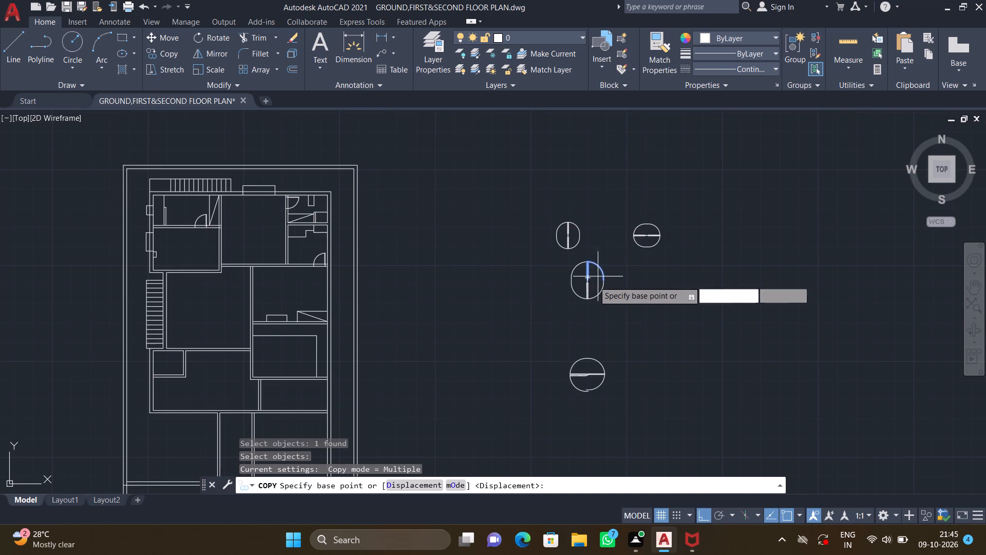
{"action": "scroll", "coordinate": [575, 286], "scroll_direction": "up", "scroll_amount": 2}
{"action": "left_click", "coordinate": [606, 264]}
{"action": "scroll", "coordinate": [537, 304], "scroll_direction": "down", "scroll_amount": 1}
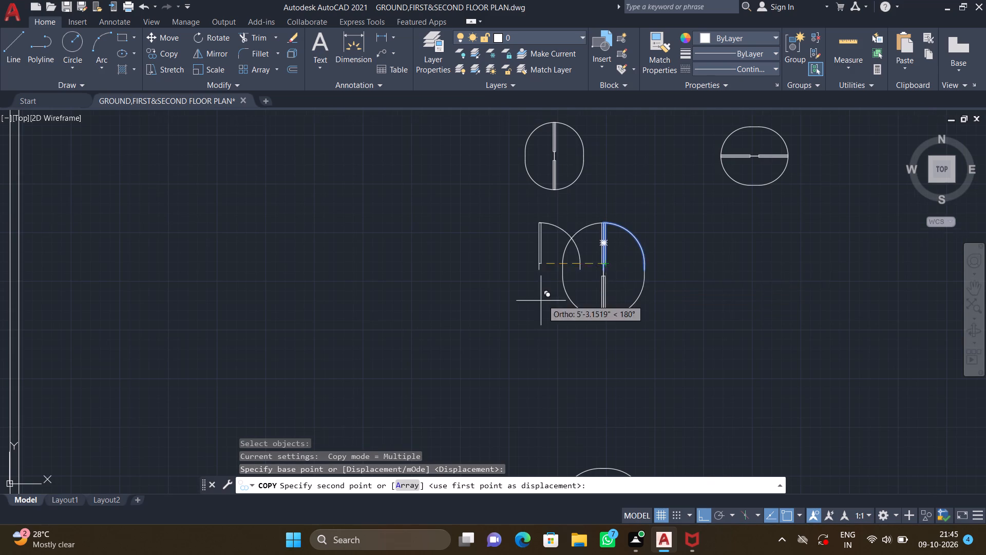
{"action": "scroll", "coordinate": [536, 304], "scroll_direction": "down", "scroll_amount": 2}
{"action": "key", "text": "F8"}
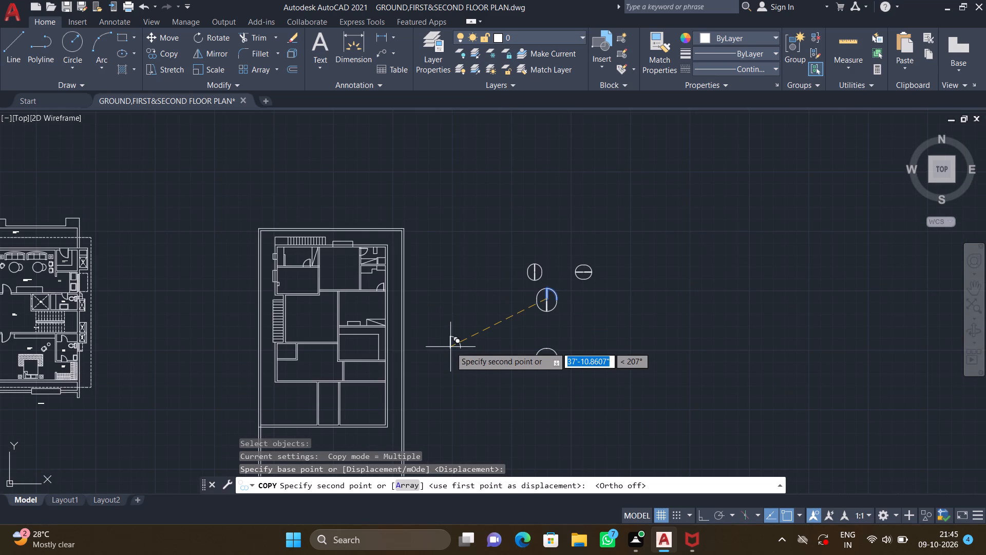
{"action": "middle_click_drag", "start_coordinate": [450, 337], "coordinate": [525, 341]}
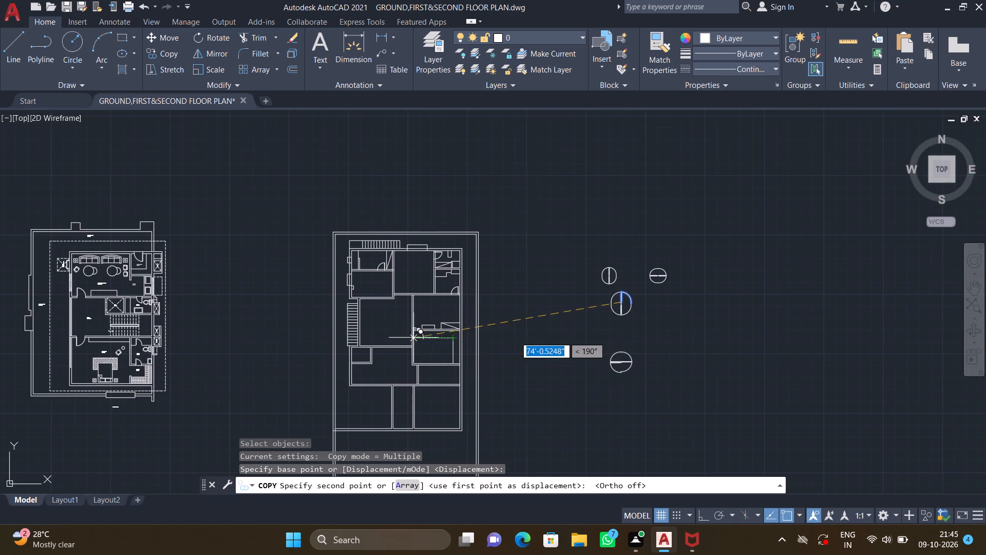
{"action": "scroll", "coordinate": [399, 329], "scroll_direction": "up", "scroll_amount": 1}
{"action": "middle_click_drag", "start_coordinate": [394, 325], "coordinate": [447, 315]}
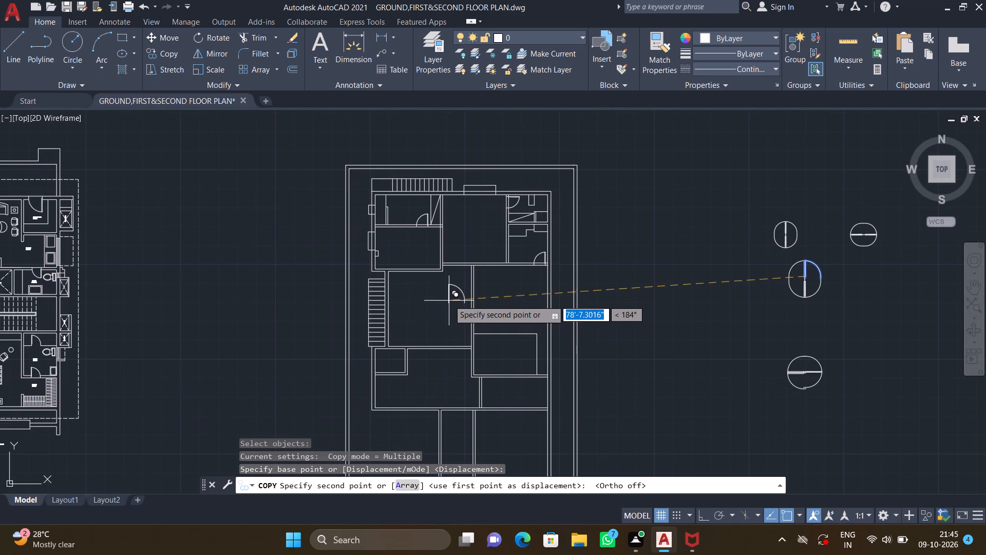
{"action": "scroll", "coordinate": [456, 275], "scroll_direction": "up", "scroll_amount": 2}
{"action": "middle_click_drag", "start_coordinate": [442, 253], "coordinate": [452, 270]}
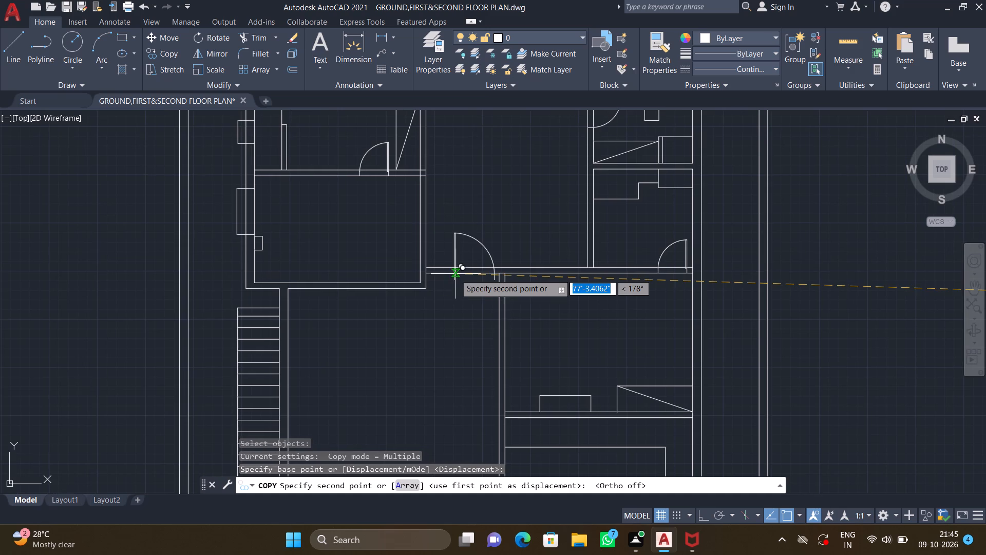
{"action": "scroll", "coordinate": [448, 272], "scroll_direction": "up", "scroll_amount": 3}
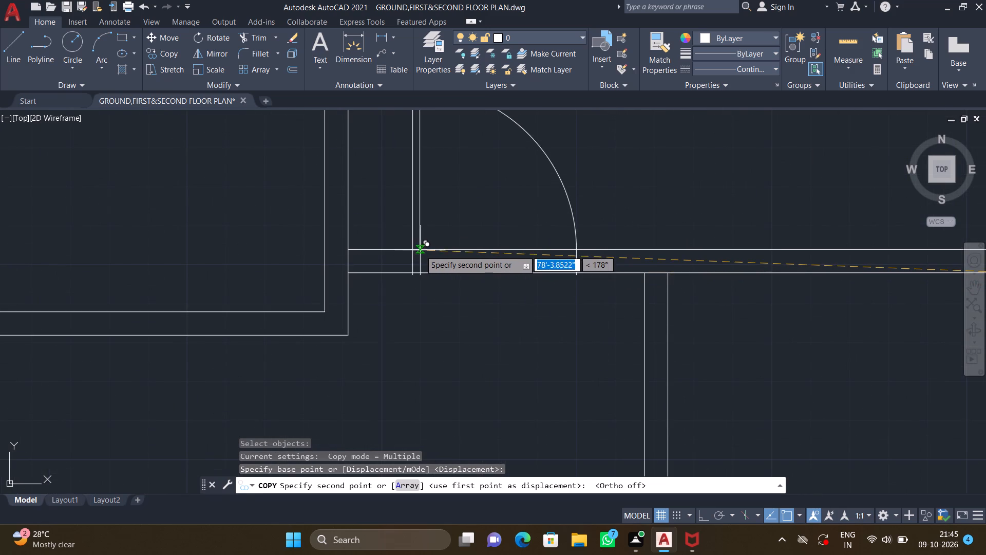
{"action": "scroll", "coordinate": [420, 250], "scroll_direction": "up", "scroll_amount": 1}
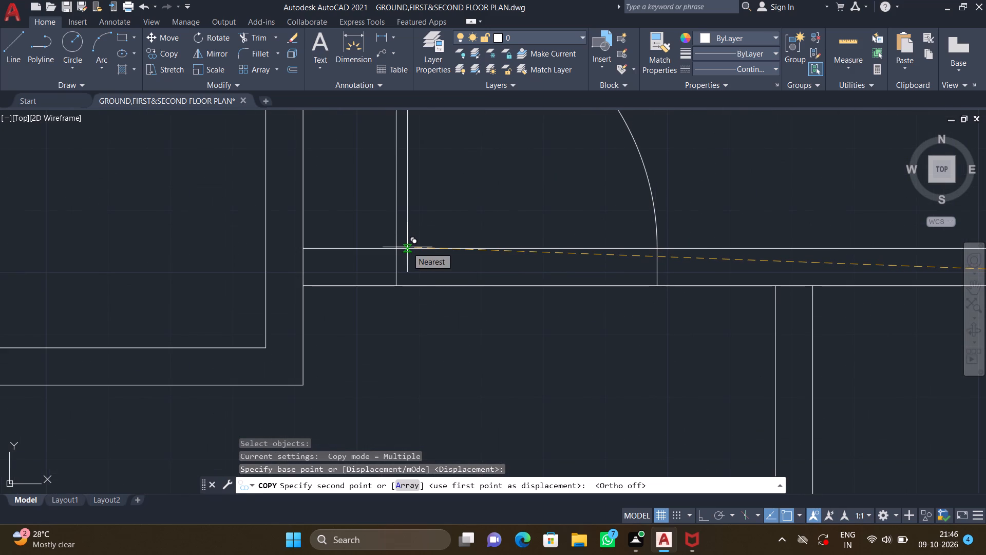
{"action": "left_click", "coordinate": [407, 247]}
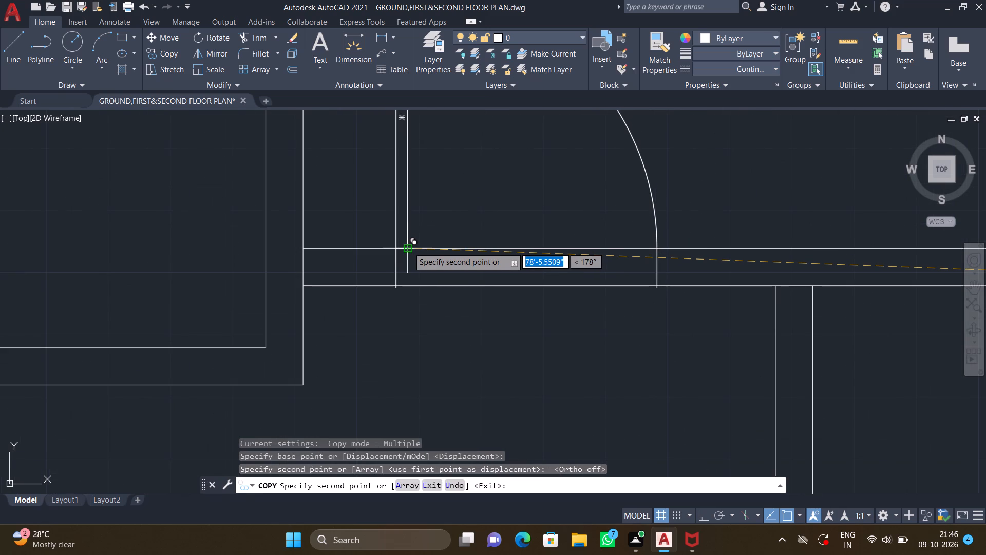
{"action": "key", "text": "Return"}
With ortho on, move the newly placed door slightly north so its jamb end meets the wall's south face line.
{"action": "scroll", "coordinate": [397, 292], "scroll_direction": "up", "scroll_amount": 3}
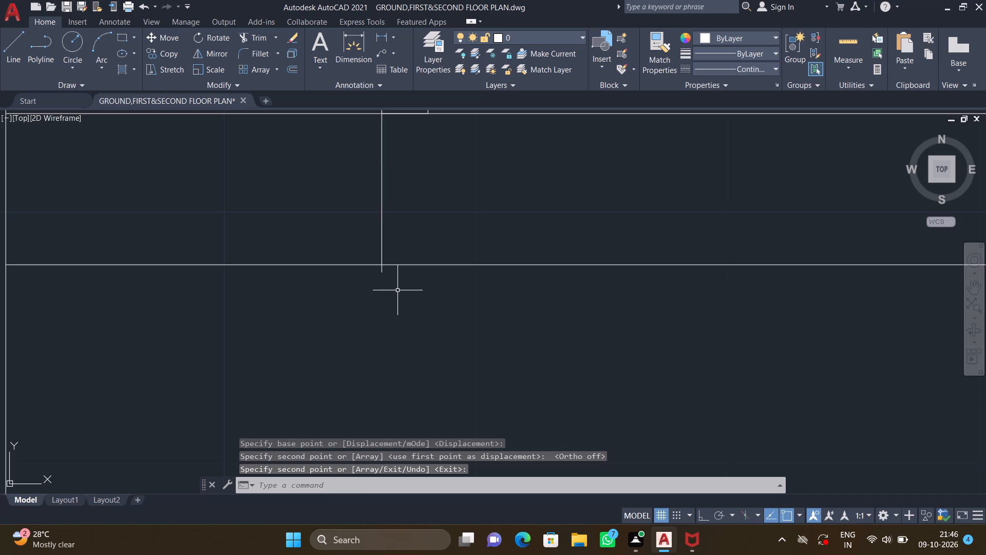
{"action": "key", "text": "F8"}
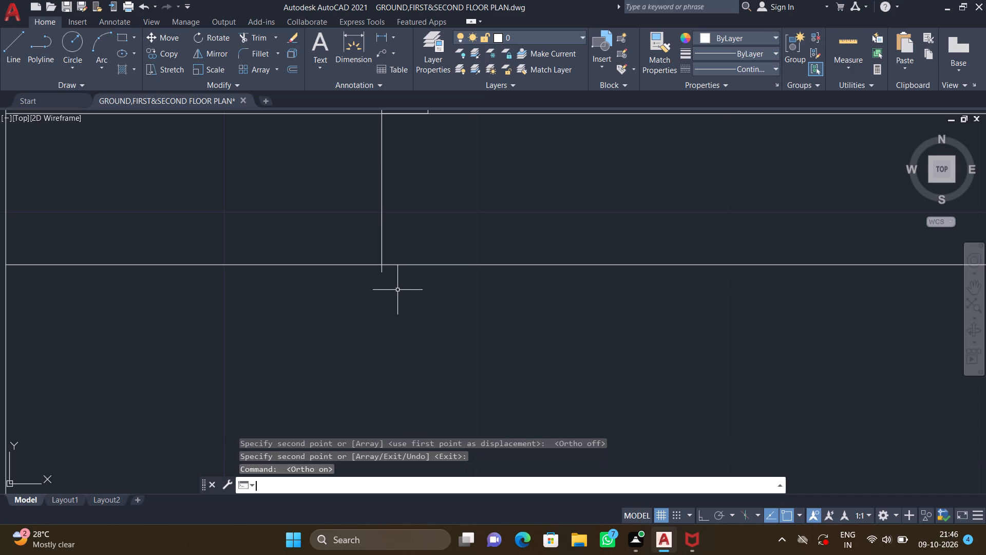
{"action": "key", "text": "m"}
{"action": "key", "text": "Return"}
{"action": "left_click", "coordinate": [381, 222]}
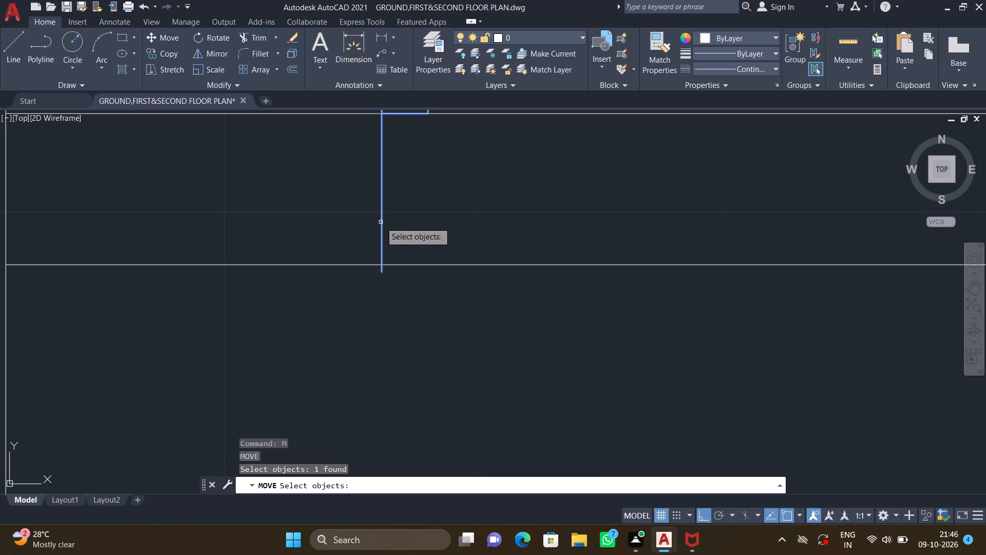
{"action": "key", "text": "Return"}
{"action": "scroll", "coordinate": [377, 262], "scroll_direction": "up", "scroll_amount": 2}
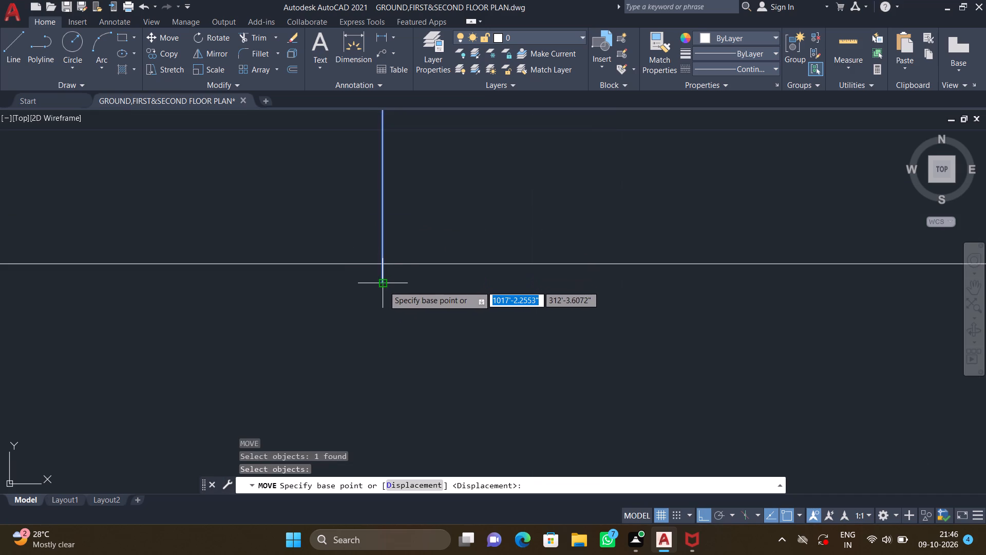
{"action": "left_click", "coordinate": [384, 286]}
{"action": "left_click", "coordinate": [381, 267]}
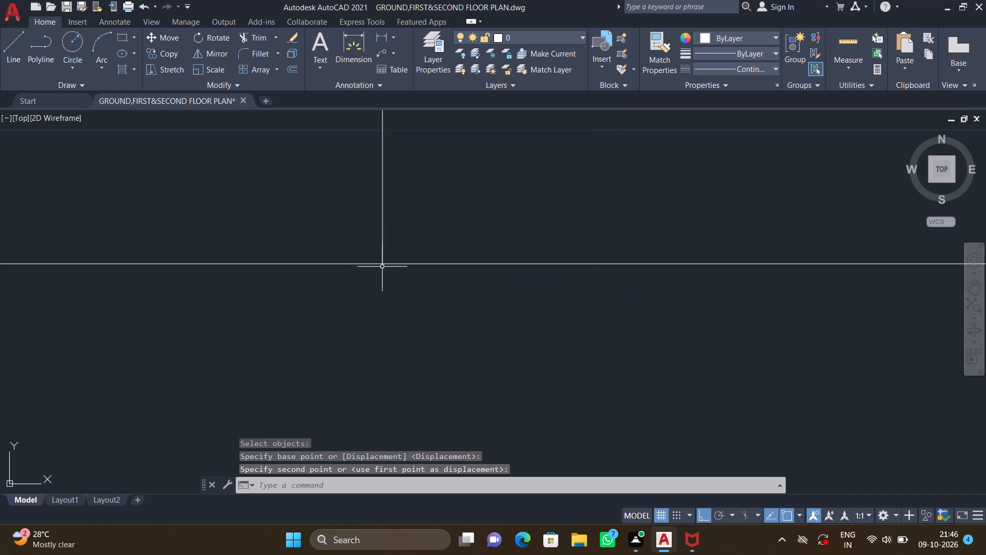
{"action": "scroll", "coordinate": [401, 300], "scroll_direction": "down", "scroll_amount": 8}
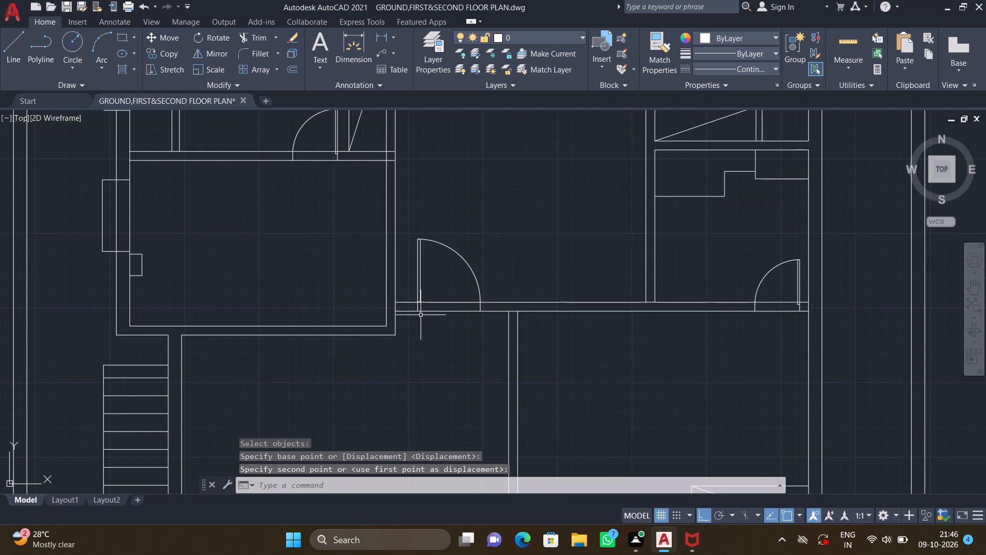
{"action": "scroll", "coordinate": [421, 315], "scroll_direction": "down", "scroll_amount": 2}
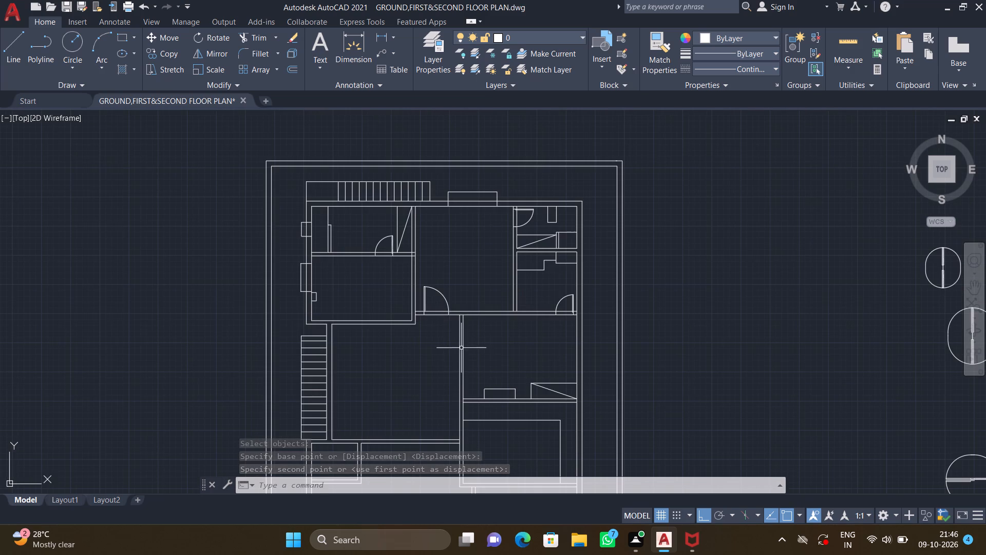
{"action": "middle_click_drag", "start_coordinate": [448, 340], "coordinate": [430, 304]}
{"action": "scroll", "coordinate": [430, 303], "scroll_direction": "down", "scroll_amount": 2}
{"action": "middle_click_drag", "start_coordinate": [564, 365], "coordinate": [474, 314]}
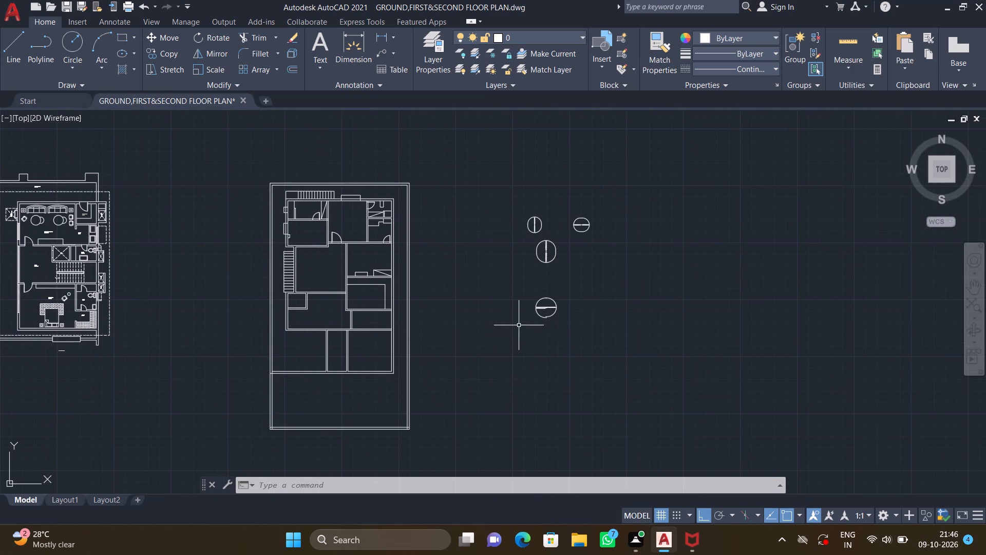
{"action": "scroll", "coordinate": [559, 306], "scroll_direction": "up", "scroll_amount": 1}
Copy the enlarged horizontal set's northeast door into the new plan, onto the west wall of the east-central room near its south end.
{"action": "scroll", "coordinate": [559, 306], "scroll_direction": "up", "scroll_amount": 4}
{"action": "type", "text": "co"}
{"action": "key", "text": "Return"}
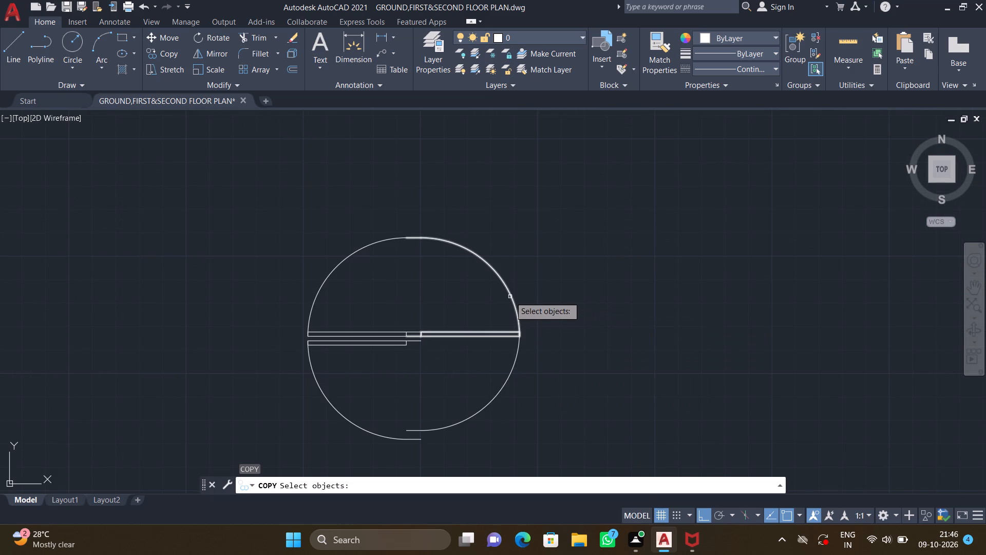
{"action": "left_click", "coordinate": [510, 297]}
{"action": "key", "text": "Return"}
{"action": "scroll", "coordinate": [421, 339], "scroll_direction": "up", "scroll_amount": 2}
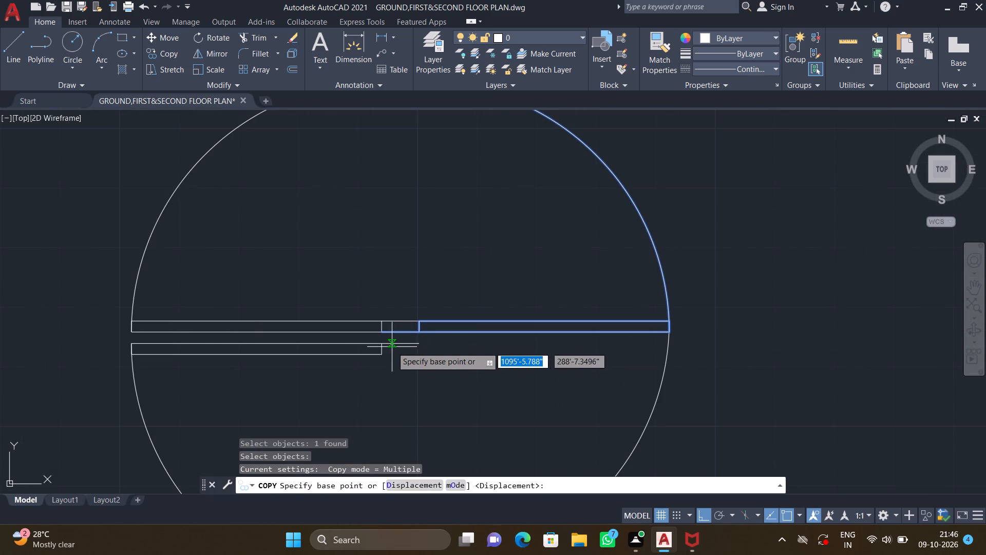
{"action": "left_click", "coordinate": [382, 332]}
{"action": "scroll", "coordinate": [434, 310], "scroll_direction": "down", "scroll_amount": 3}
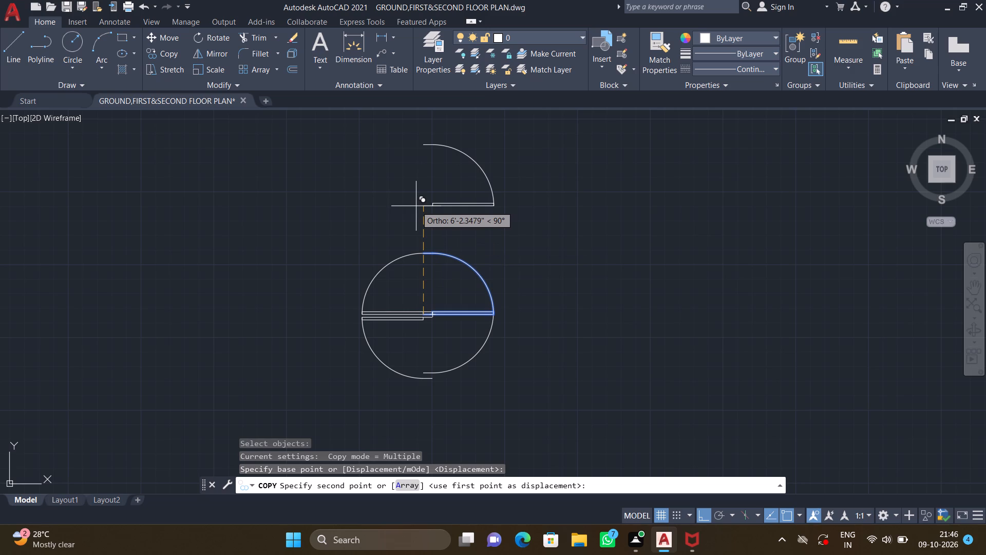
{"action": "key", "text": "F8"}
{"action": "scroll", "coordinate": [416, 206], "scroll_direction": "down", "scroll_amount": 3}
{"action": "middle_click_drag", "start_coordinate": [305, 228], "coordinate": [486, 276]}
{"action": "scroll", "coordinate": [488, 276], "scroll_direction": "down", "scroll_amount": 2}
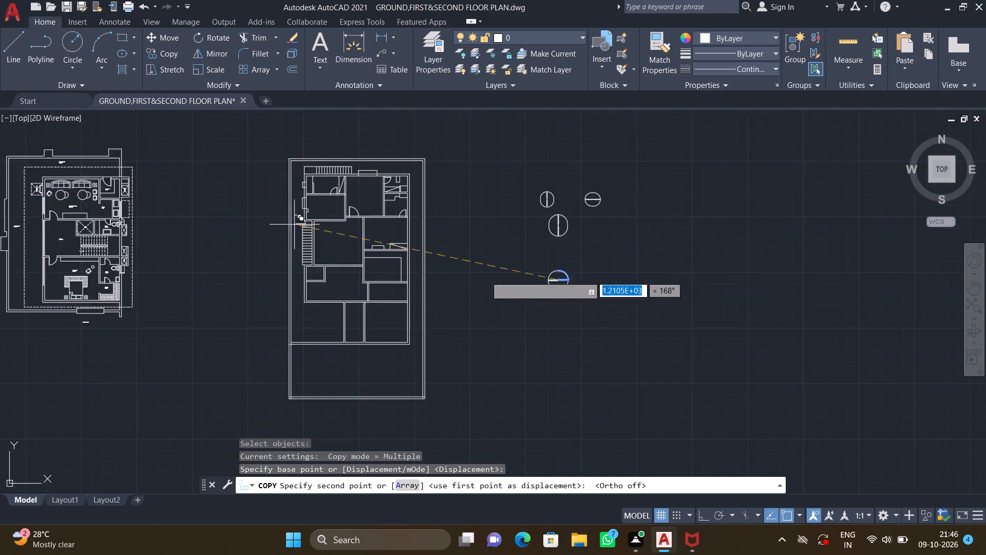
{"action": "scroll", "coordinate": [415, 251], "scroll_direction": "up", "scroll_amount": 2}
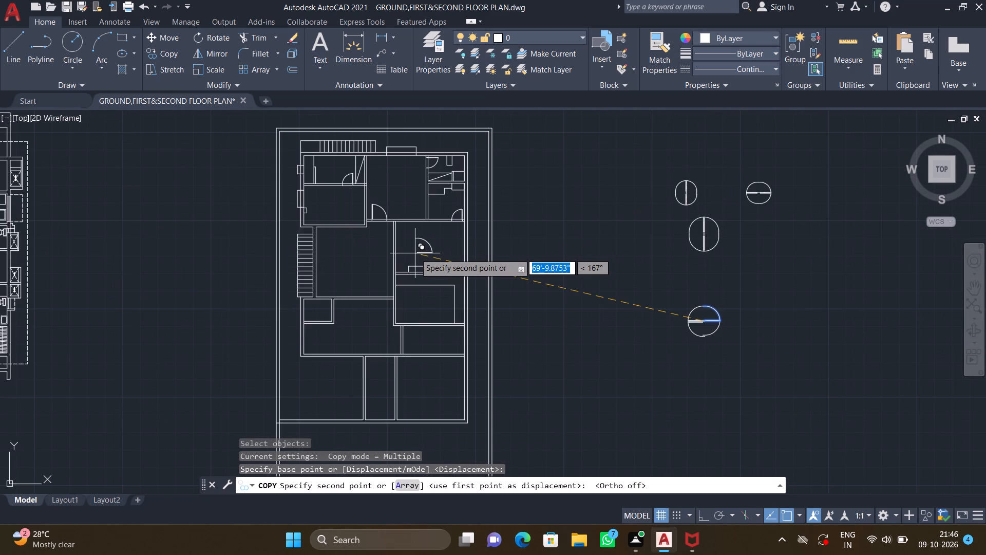
{"action": "scroll", "coordinate": [400, 269], "scroll_direction": "up", "scroll_amount": 1}
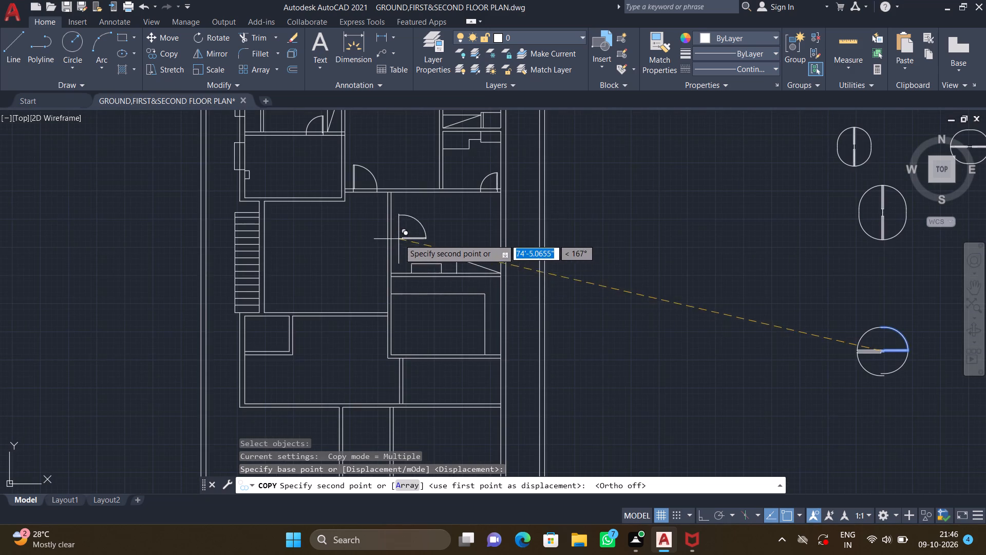
{"action": "scroll", "coordinate": [394, 255], "scroll_direction": "up", "scroll_amount": 2}
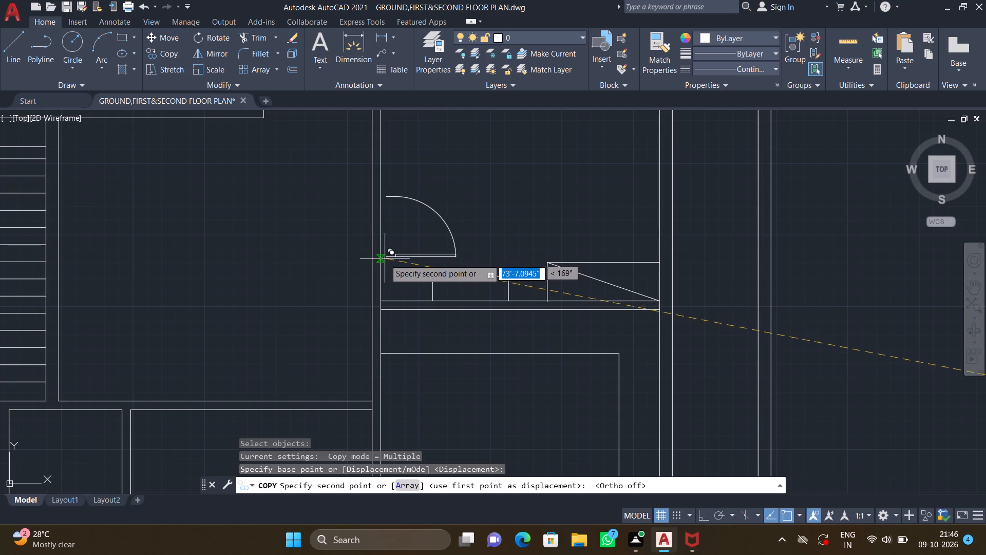
{"action": "scroll", "coordinate": [382, 264], "scroll_direction": "up", "scroll_amount": 2}
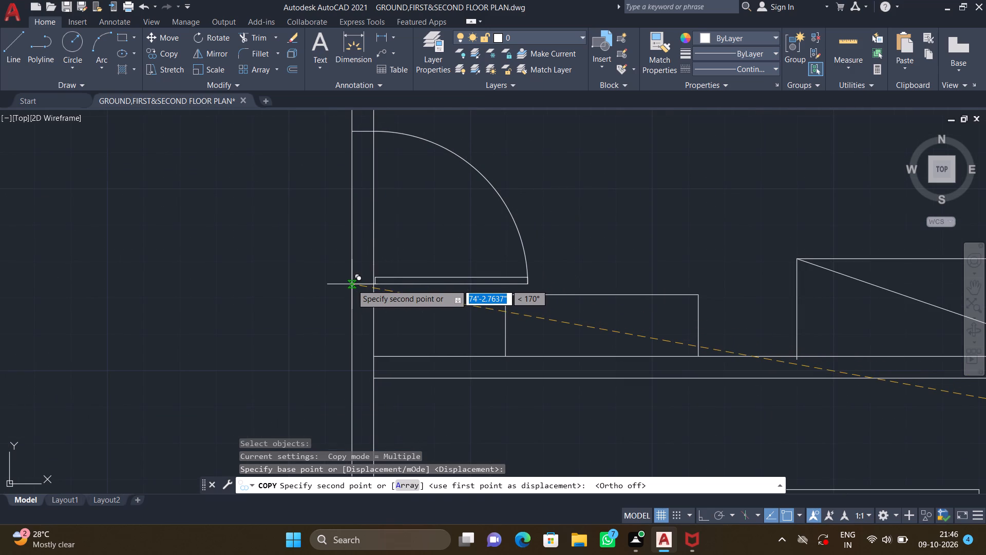
{"action": "left_click", "coordinate": [352, 284]}
{"action": "key", "text": "Return"}
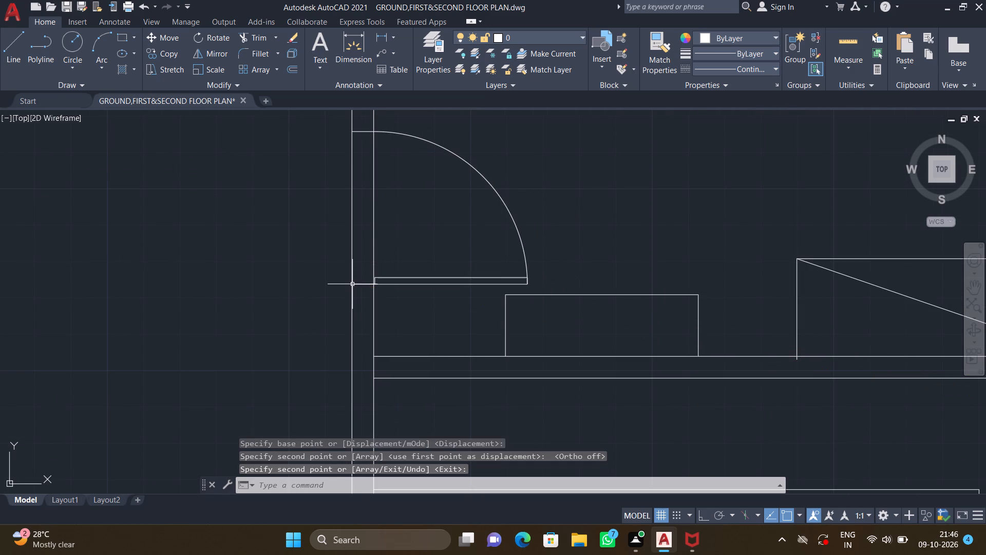
Check how both jamb ends of the newly placed east-central room door meet the wall face lines.
{"action": "middle_click_drag", "start_coordinate": [377, 195], "coordinate": [386, 264]}
{"action": "scroll", "coordinate": [372, 215], "scroll_direction": "up", "scroll_amount": 3}
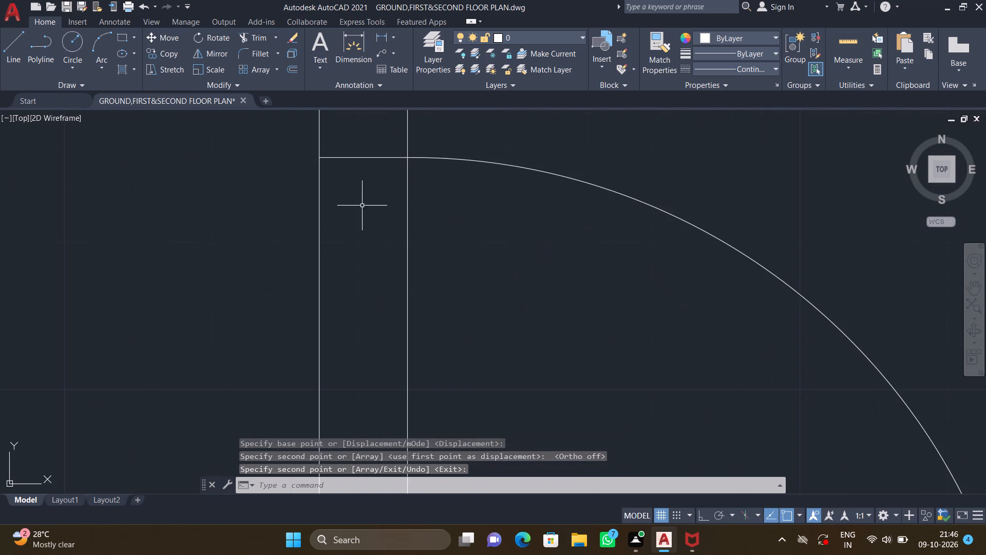
{"action": "scroll", "coordinate": [337, 165], "scroll_direction": "up", "scroll_amount": 3}
{"action": "scroll", "coordinate": [338, 170], "scroll_direction": "down", "scroll_amount": 10}
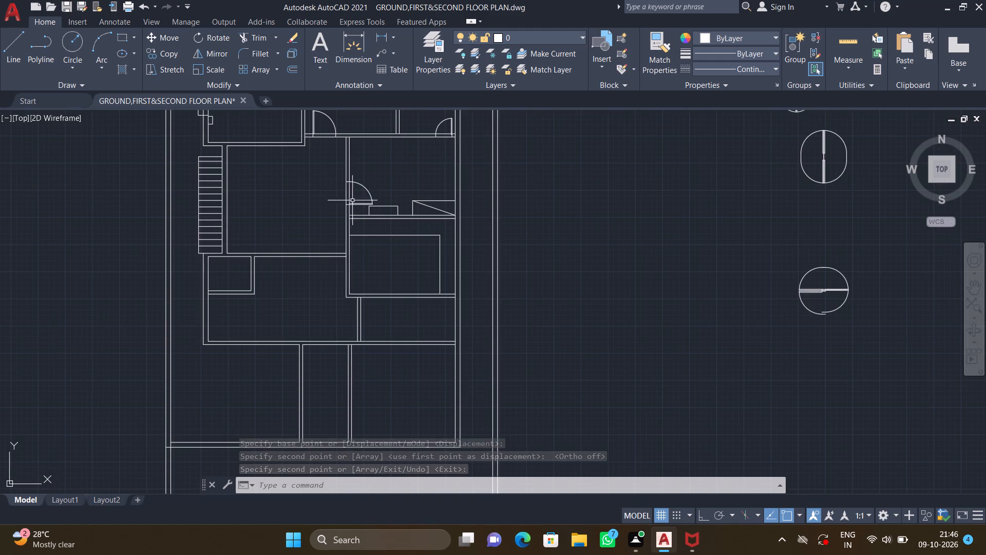
{"action": "scroll", "coordinate": [346, 211], "scroll_direction": "up", "scroll_amount": 4}
{"action": "middle_click_drag", "start_coordinate": [346, 203], "coordinate": [478, 290]}
{"action": "scroll", "coordinate": [468, 259], "scroll_direction": "up", "scroll_amount": 2}
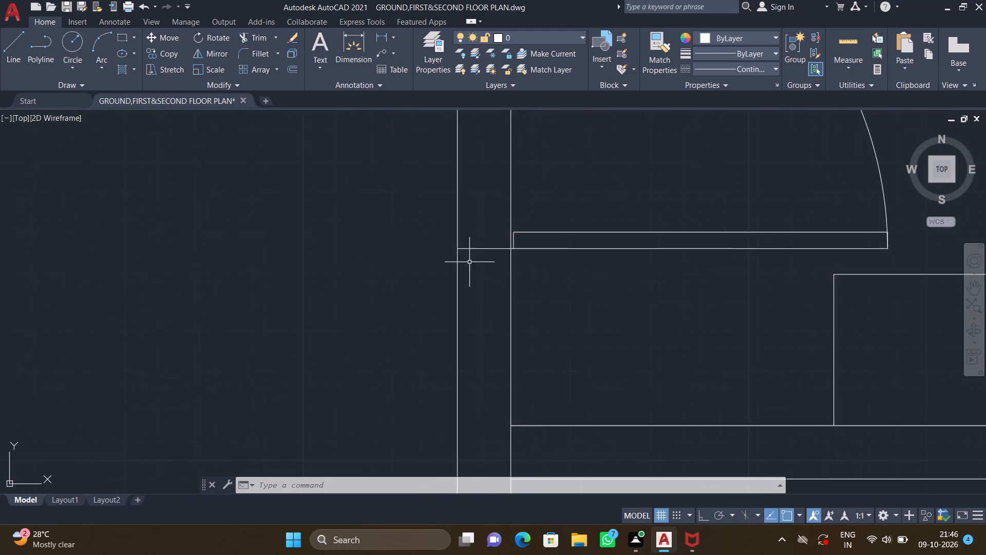
{"action": "scroll", "coordinate": [470, 262], "scroll_direction": "up", "scroll_amount": 4}
{"action": "scroll", "coordinate": [471, 261], "scroll_direction": "down", "scroll_amount": 6}
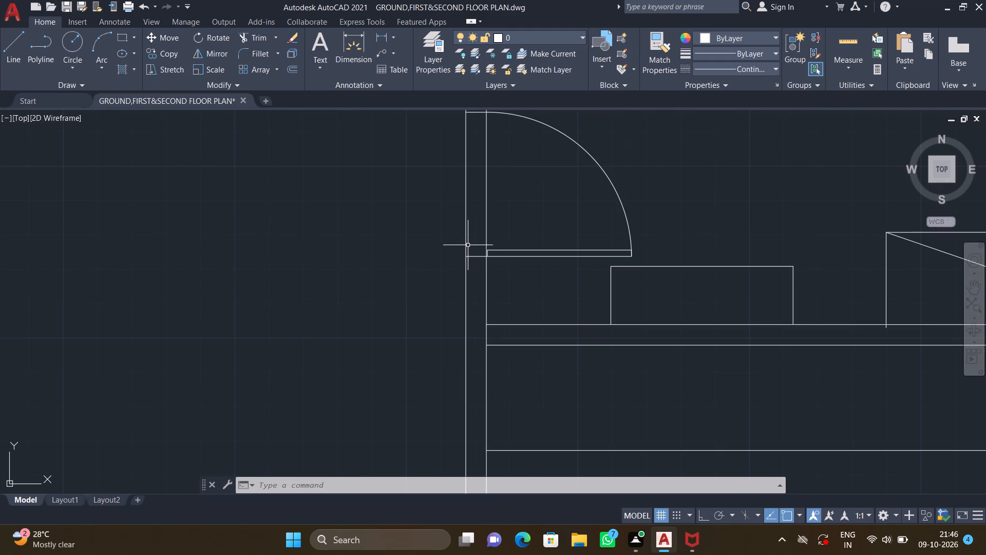
{"action": "scroll", "coordinate": [470, 245], "scroll_direction": "down", "scroll_amount": 4}
{"action": "middle_click_drag", "start_coordinate": [478, 259], "coordinate": [428, 261]}
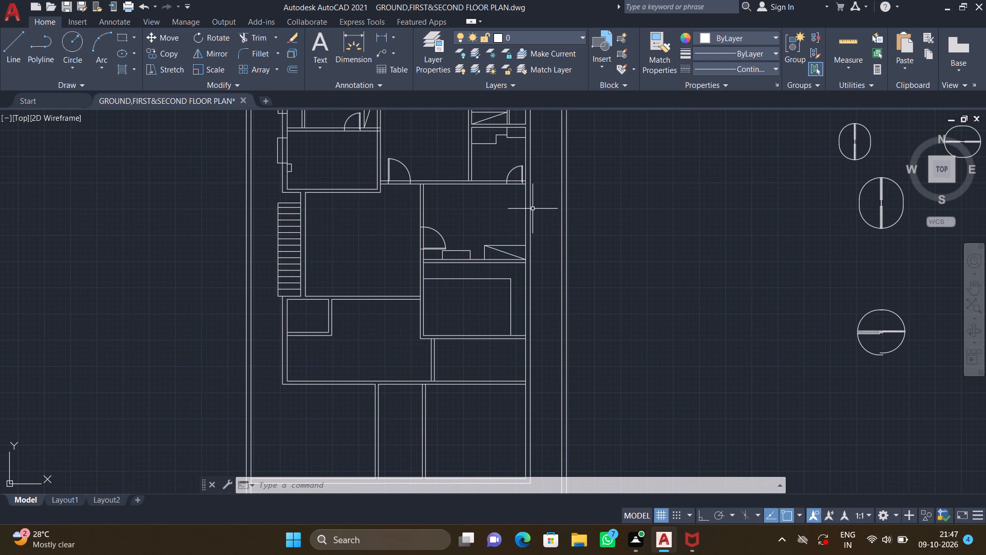
Copy the smaller vertical set's northeast door onto the south wall of the new plan's southwest room, near its west end.
{"action": "scroll", "coordinate": [534, 202], "scroll_direction": "down", "scroll_amount": 2}
{"action": "middle_click_drag", "start_coordinate": [615, 214], "coordinate": [507, 244]}
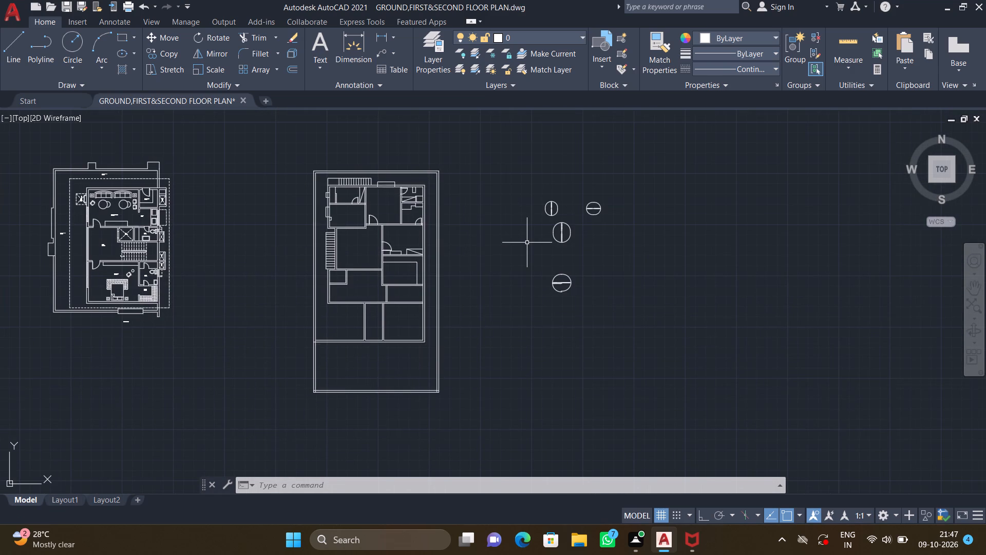
{"action": "scroll", "coordinate": [557, 211], "scroll_direction": "down", "scroll_amount": 1}
{"action": "scroll", "coordinate": [557, 212], "scroll_direction": "up", "scroll_amount": 2}
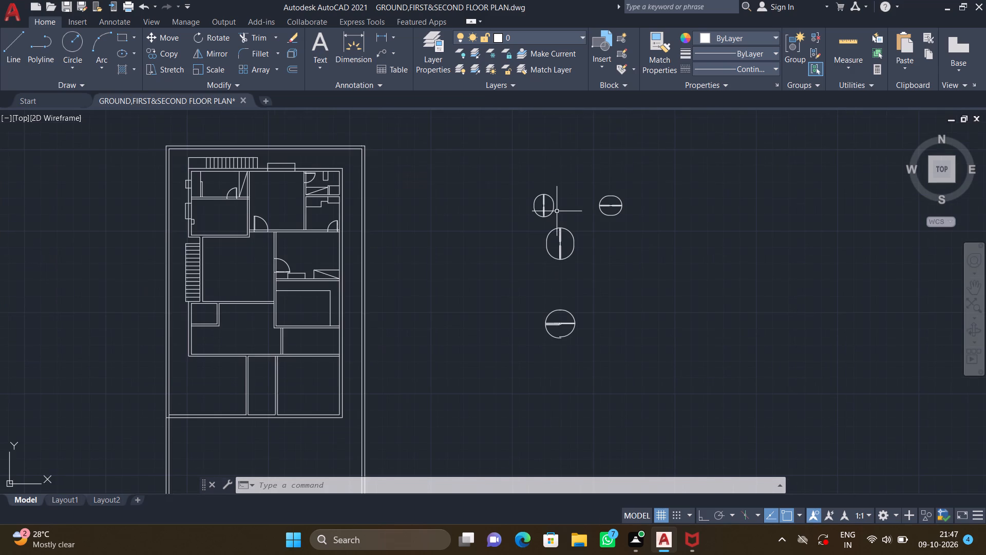
{"action": "middle_click_drag", "start_coordinate": [549, 211], "coordinate": [553, 251]}
{"action": "scroll", "coordinate": [559, 233], "scroll_direction": "up", "scroll_amount": 3}
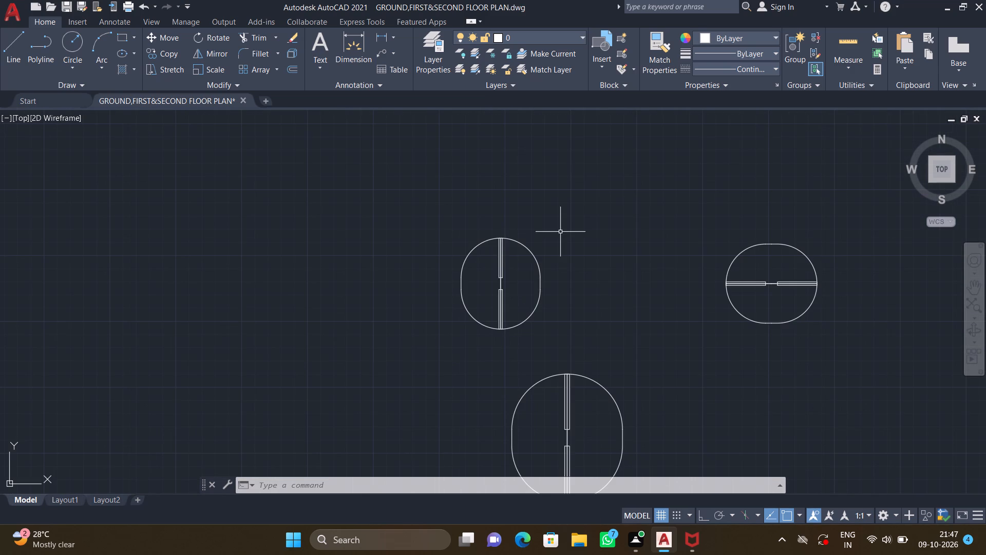
{"action": "key", "text": "c"}
{"action": "key", "text": "o"}
{"action": "key", "text": "Return"}
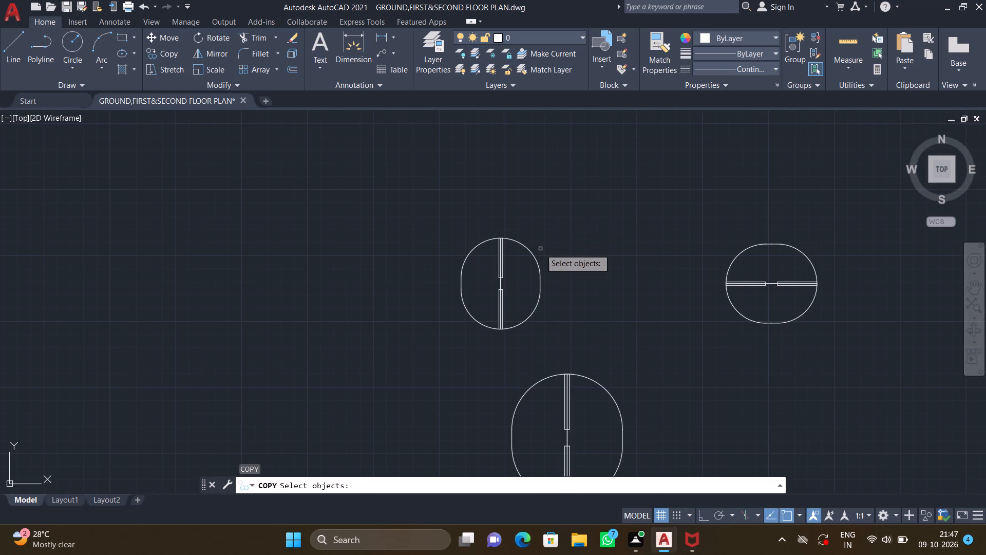
{"action": "double_click", "coordinate": [537, 257]}
{"action": "key", "text": "Return"}
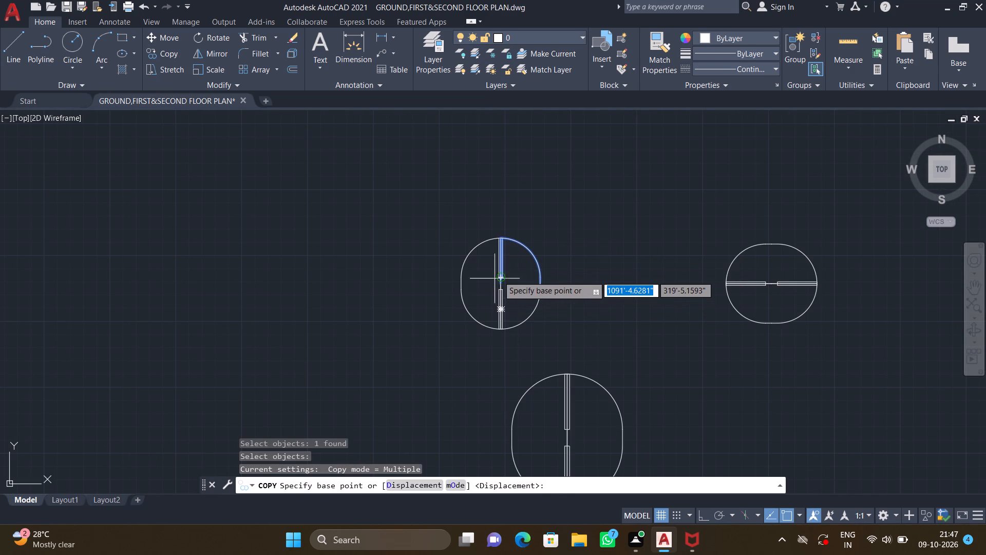
{"action": "left_click", "coordinate": [502, 274]}
{"action": "scroll", "coordinate": [416, 331], "scroll_direction": "down", "scroll_amount": 4}
{"action": "middle_click_drag", "start_coordinate": [355, 357], "coordinate": [554, 301]}
{"action": "scroll", "coordinate": [554, 300], "scroll_direction": "down", "scroll_amount": 1}
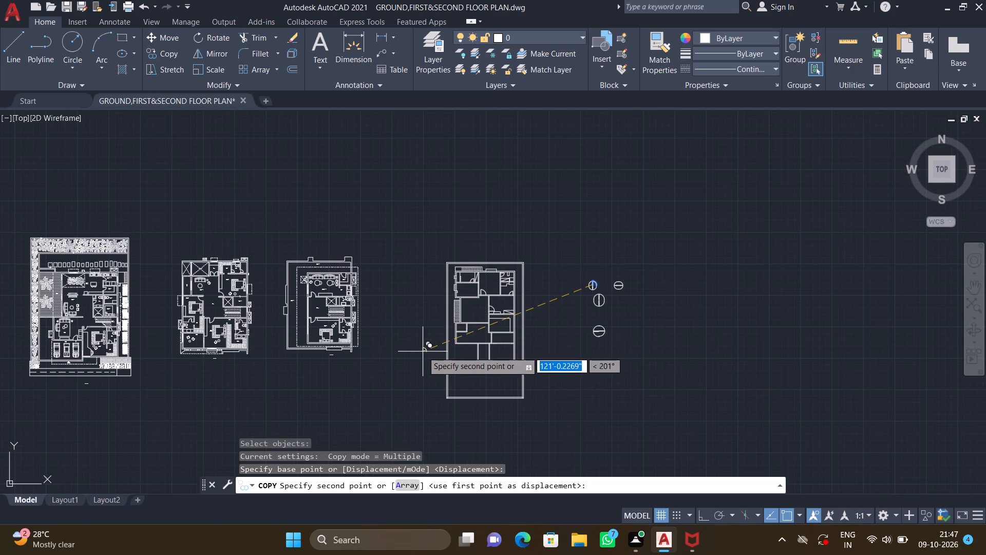
{"action": "scroll", "coordinate": [425, 349], "scroll_direction": "down", "scroll_amount": 1}
{"action": "middle_click_drag", "start_coordinate": [425, 346], "coordinate": [429, 316]}
{"action": "scroll", "coordinate": [460, 324], "scroll_direction": "up", "scroll_amount": 3}
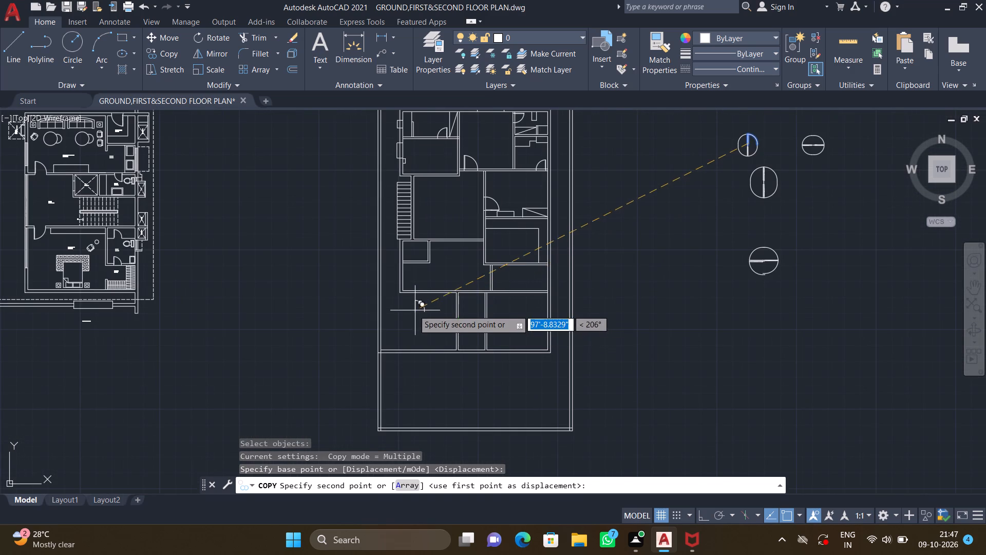
{"action": "scroll", "coordinate": [421, 301], "scroll_direction": "up", "scroll_amount": 2}
{"action": "scroll", "coordinate": [390, 268], "scroll_direction": "up", "scroll_amount": 2}
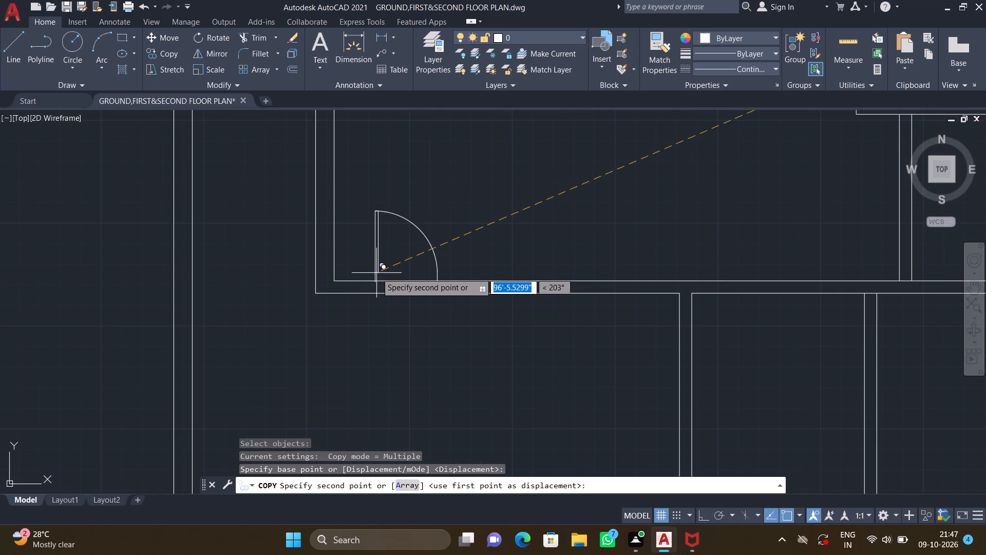
{"action": "scroll", "coordinate": [377, 279], "scroll_direction": "up", "scroll_amount": 2}
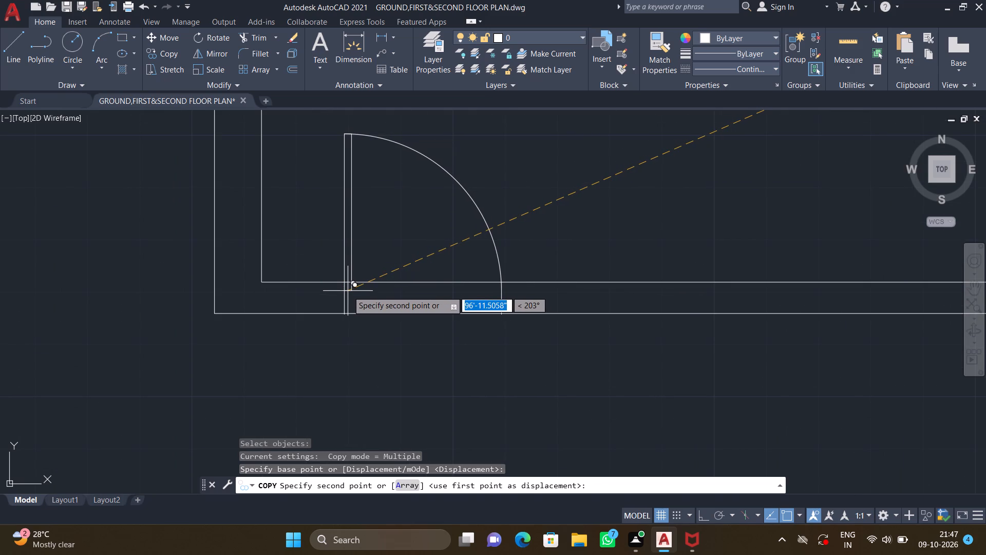
{"action": "left_click", "coordinate": [348, 290]}
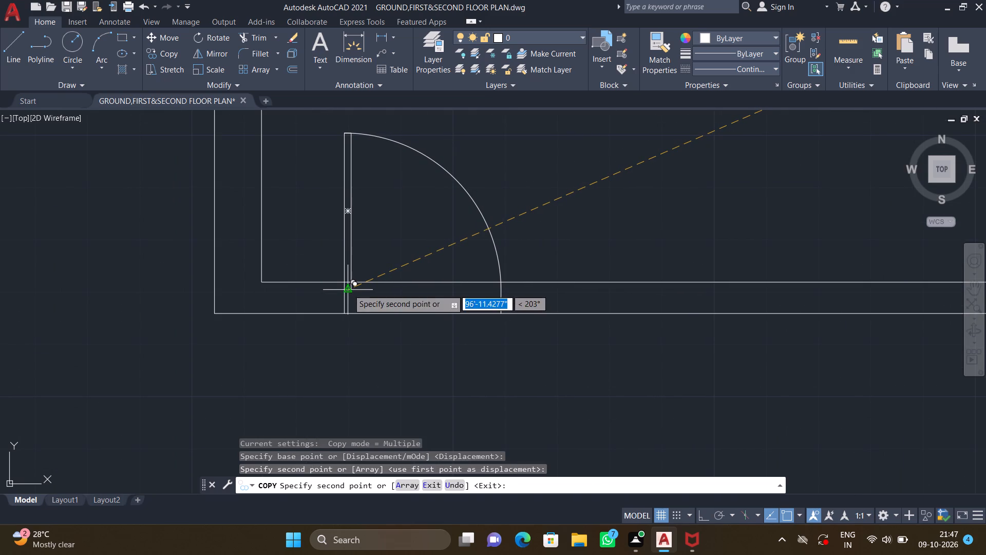
{"action": "key", "text": "Return"}
With ortho on, move the newly placed southwest room door about 0.02" south so its jamb end meets the wall's south face line.
{"action": "scroll", "coordinate": [532, 331], "scroll_direction": "up", "scroll_amount": 2}
{"action": "scroll", "coordinate": [474, 303], "scroll_direction": "up", "scroll_amount": 3}
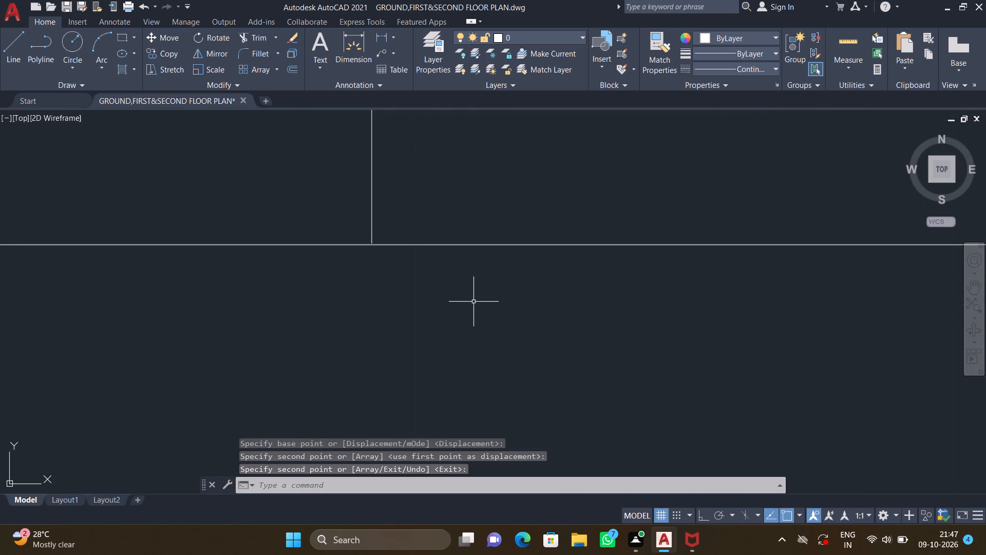
{"action": "scroll", "coordinate": [353, 235], "scroll_direction": "up", "scroll_amount": 3}
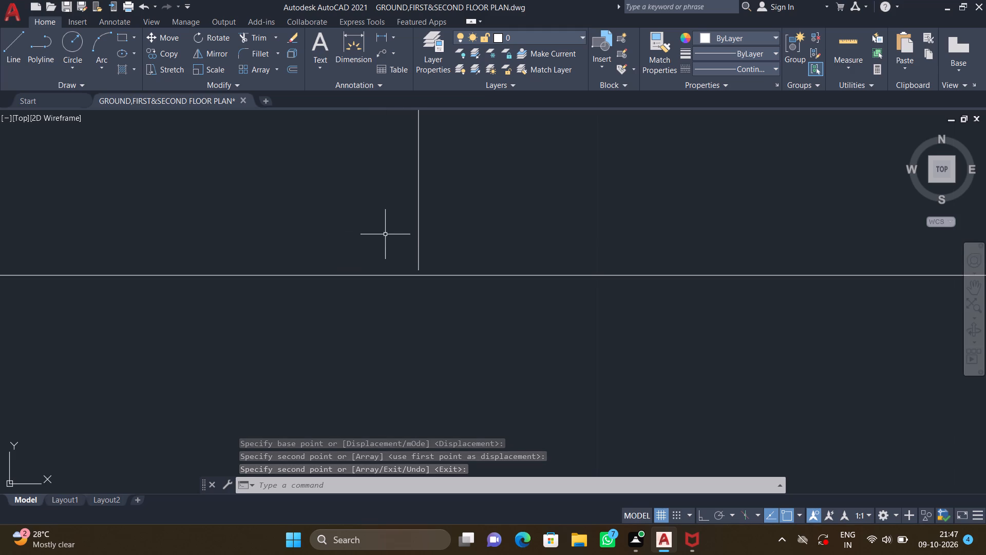
{"action": "key", "text": "F8"}
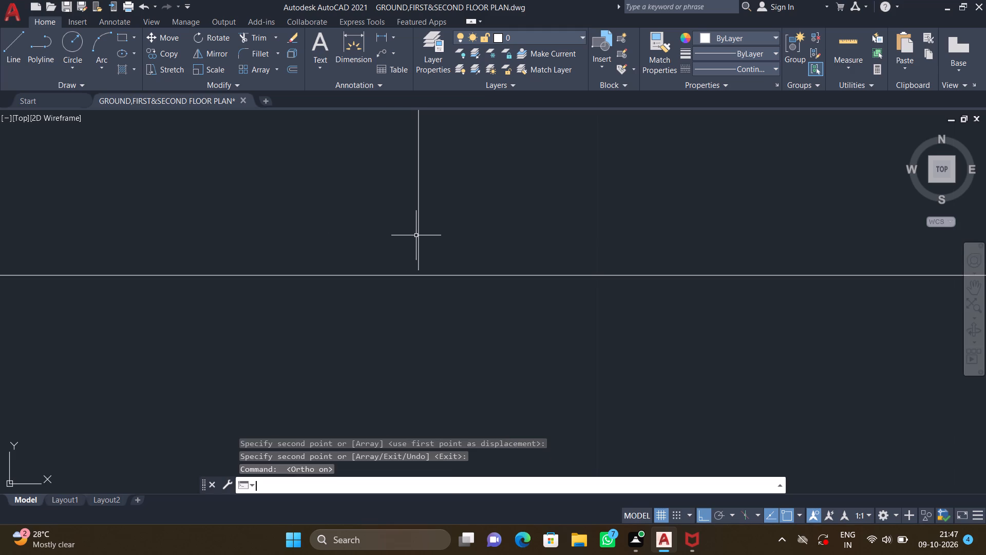
{"action": "key", "text": "m"}
{"action": "key", "text": "Return"}
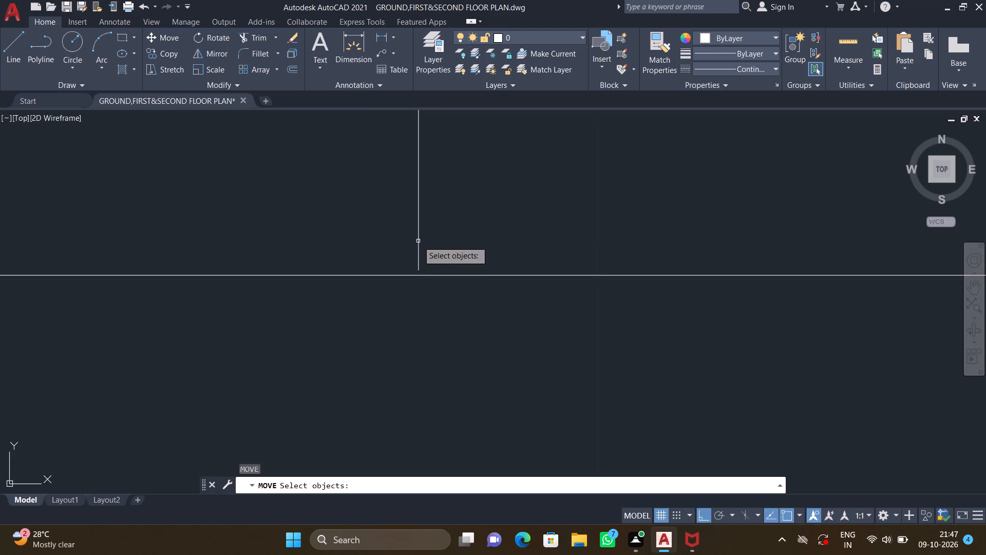
{"action": "left_click", "coordinate": [418, 241]}
{"action": "key", "text": "Return"}
{"action": "scroll", "coordinate": [405, 283], "scroll_direction": "up", "scroll_amount": 2}
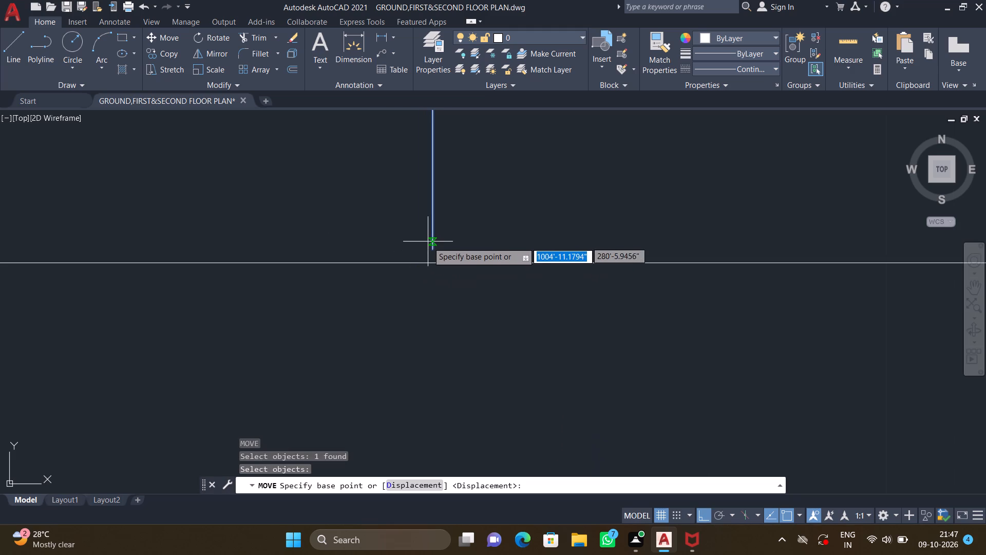
{"action": "scroll", "coordinate": [427, 246], "scroll_direction": "up", "scroll_amount": 2}
{"action": "left_click", "coordinate": [435, 255]}
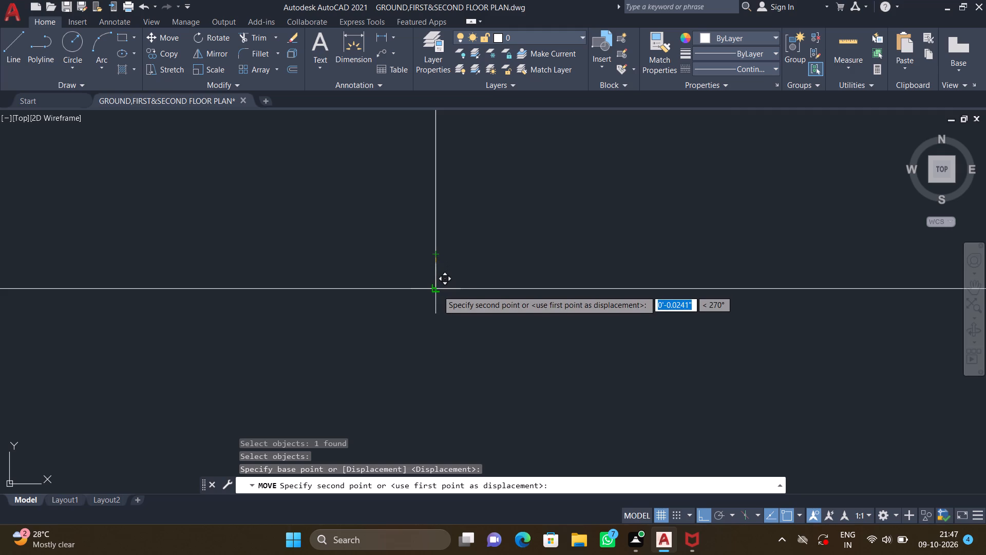
{"action": "left_click", "coordinate": [438, 290]}
{"action": "scroll", "coordinate": [416, 247], "scroll_direction": "down", "scroll_amount": 16}
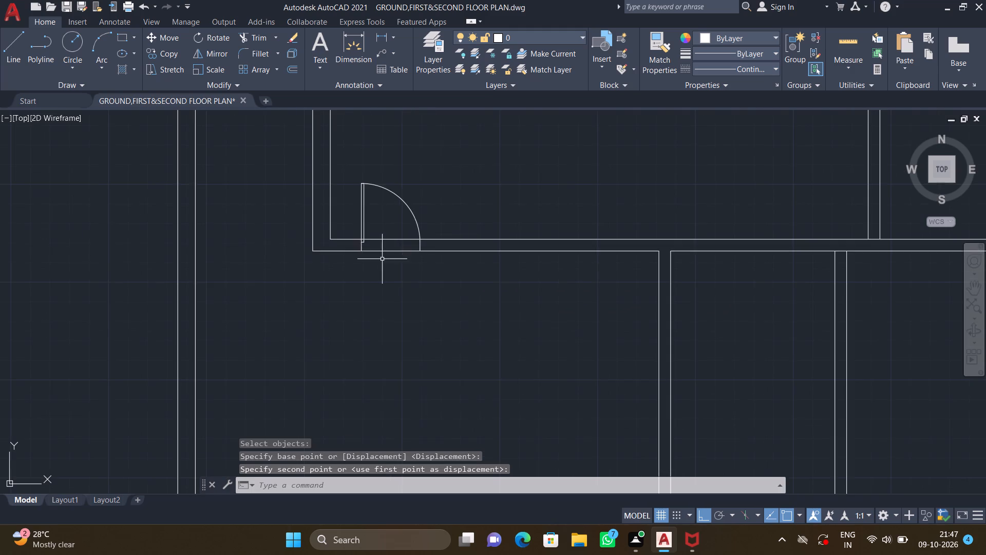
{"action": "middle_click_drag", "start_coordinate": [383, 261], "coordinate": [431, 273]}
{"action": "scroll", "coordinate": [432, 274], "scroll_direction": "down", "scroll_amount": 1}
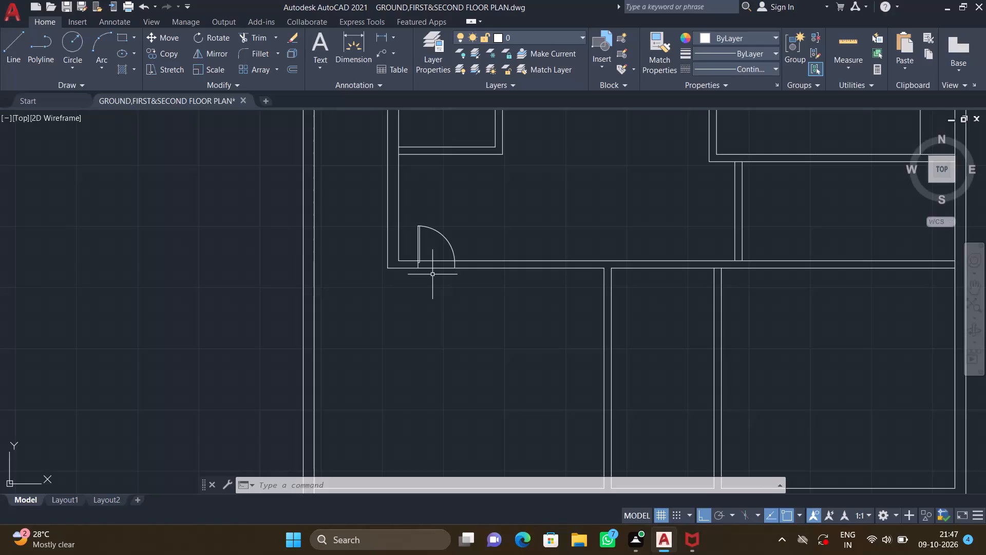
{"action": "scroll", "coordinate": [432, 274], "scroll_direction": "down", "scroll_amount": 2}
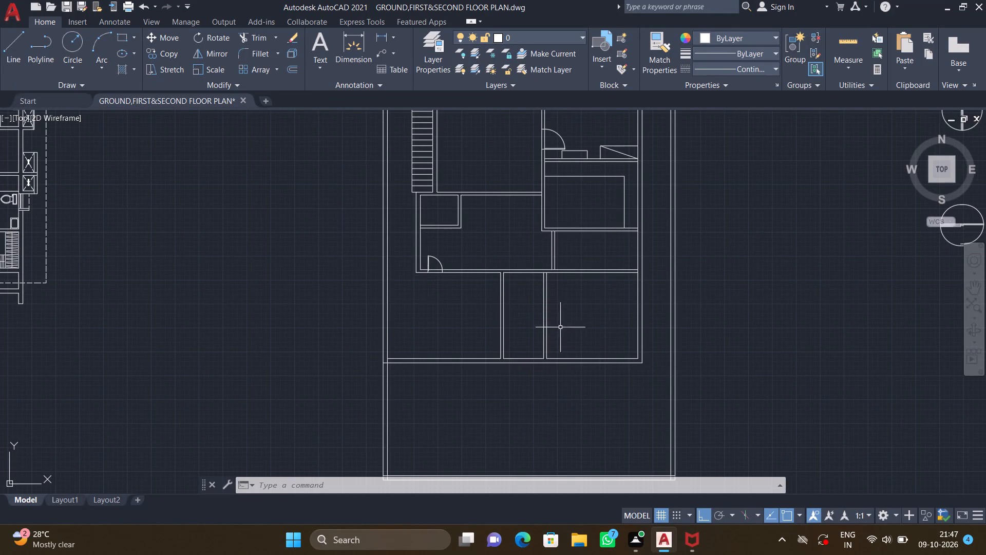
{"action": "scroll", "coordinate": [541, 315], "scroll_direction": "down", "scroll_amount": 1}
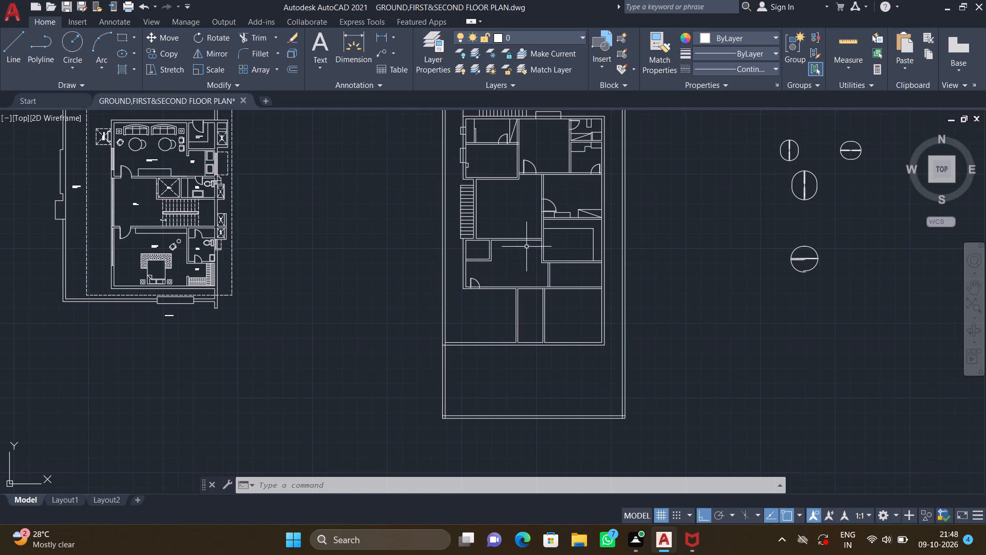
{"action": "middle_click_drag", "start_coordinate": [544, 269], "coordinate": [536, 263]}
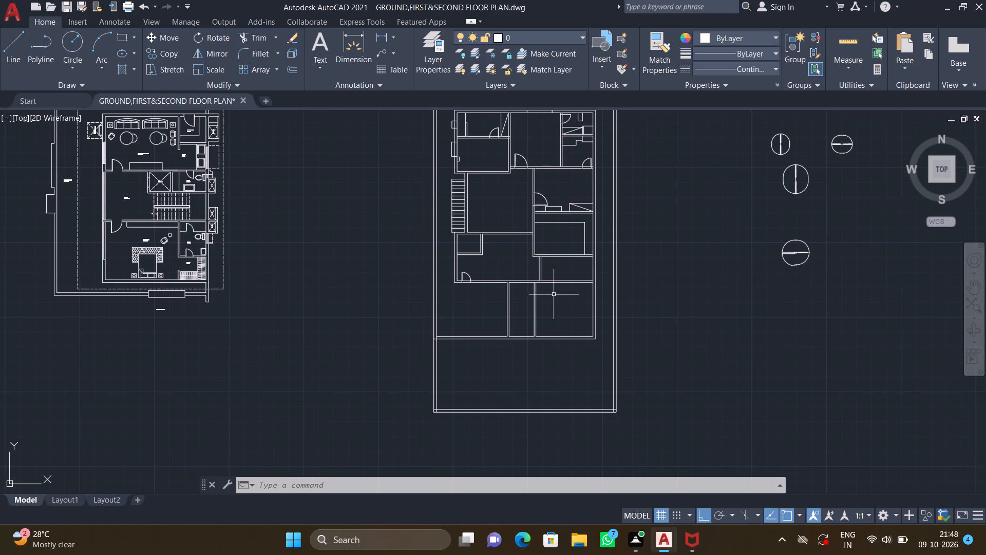
Copy the smaller vertical set's northeast door straight west into the empty space between the new plan and the door sets.
{"action": "scroll", "coordinate": [566, 312], "scroll_direction": "down", "scroll_amount": 1}
{"action": "middle_click_drag", "start_coordinate": [603, 282], "coordinate": [582, 312]}
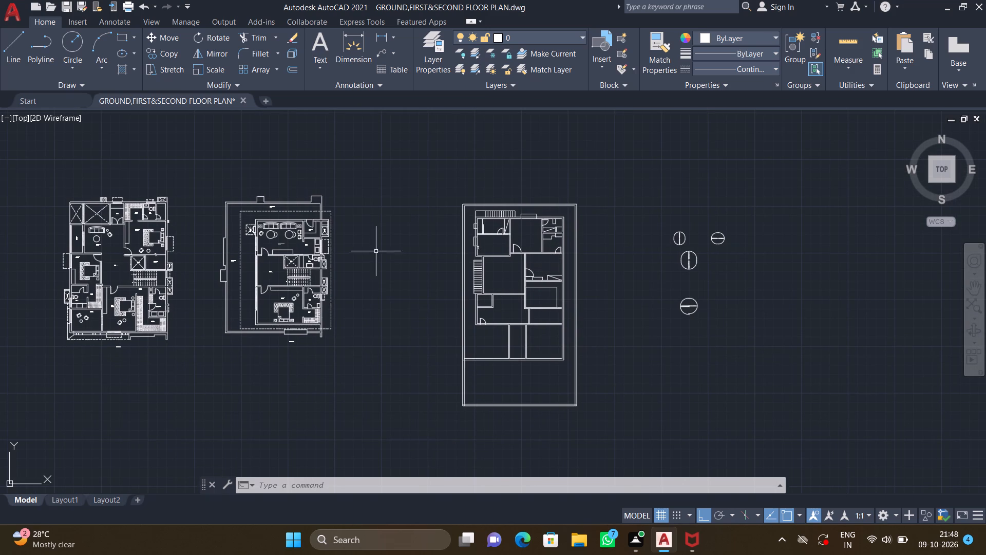
{"action": "middle_click_drag", "start_coordinate": [619, 321], "coordinate": [522, 291]}
{"action": "scroll", "coordinate": [622, 283], "scroll_direction": "up", "scroll_amount": 2}
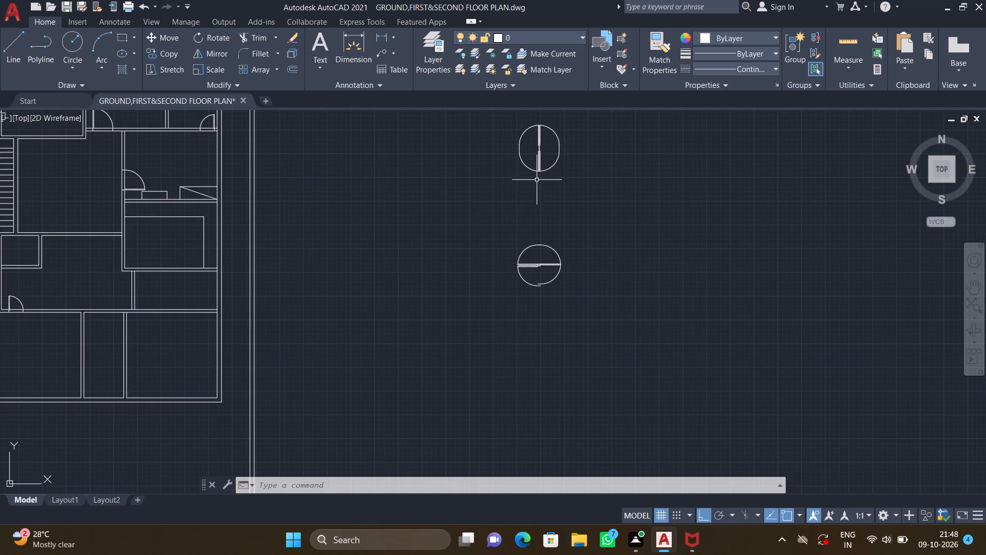
{"action": "middle_click_drag", "start_coordinate": [534, 184], "coordinate": [549, 266]}
{"action": "scroll", "coordinate": [556, 236], "scroll_direction": "down", "scroll_amount": 1}
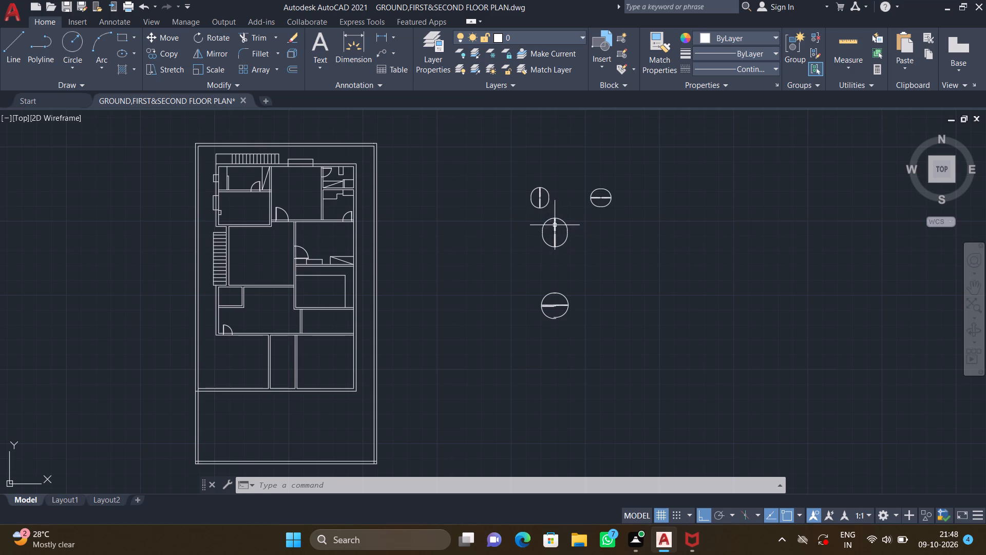
{"action": "scroll", "coordinate": [557, 225], "scroll_direction": "up", "scroll_amount": 2}
{"action": "middle_click_drag", "start_coordinate": [545, 182], "coordinate": [565, 263]}
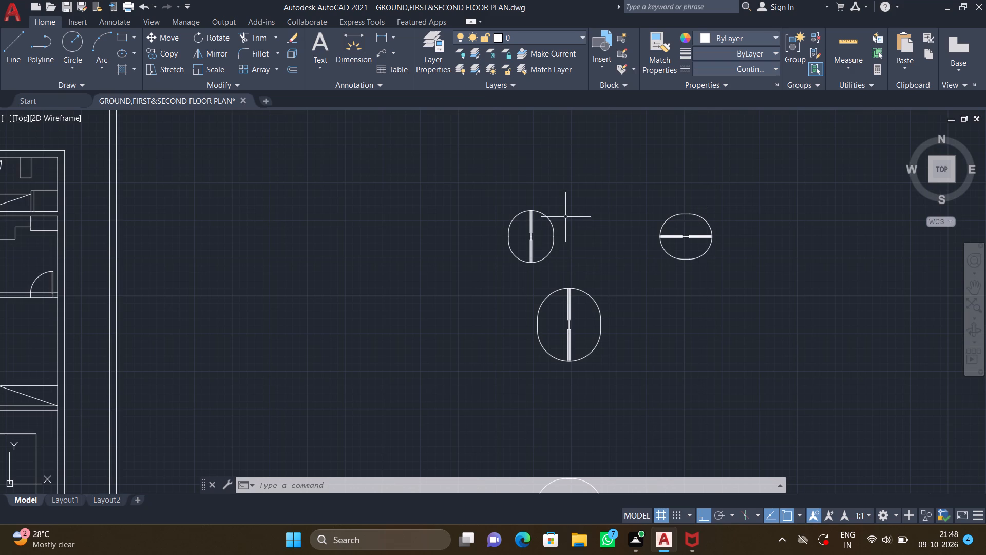
{"action": "type", "text": "co"}
{"action": "key", "text": "Return"}
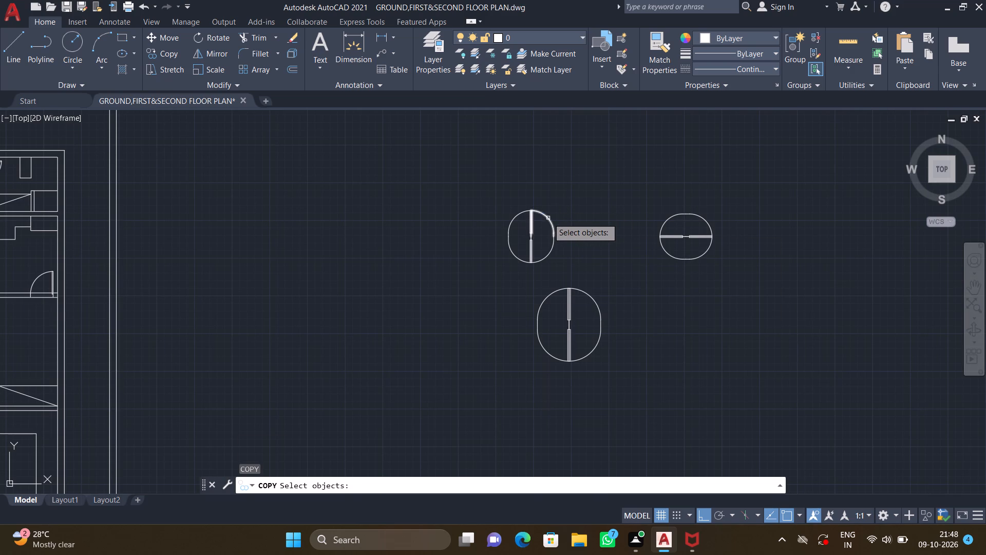
{"action": "left_click", "coordinate": [548, 218]}
{"action": "key", "text": "Return"}
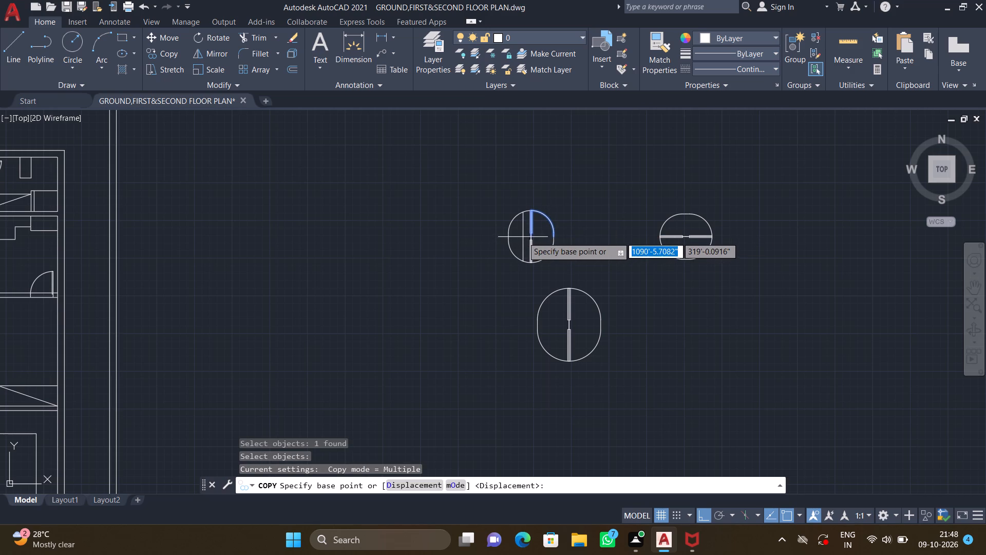
{"action": "left_click", "coordinate": [530, 234]}
{"action": "scroll", "coordinate": [478, 289], "scroll_direction": "down", "scroll_amount": 2}
{"action": "middle_click_drag", "start_coordinate": [390, 338], "coordinate": [470, 300]}
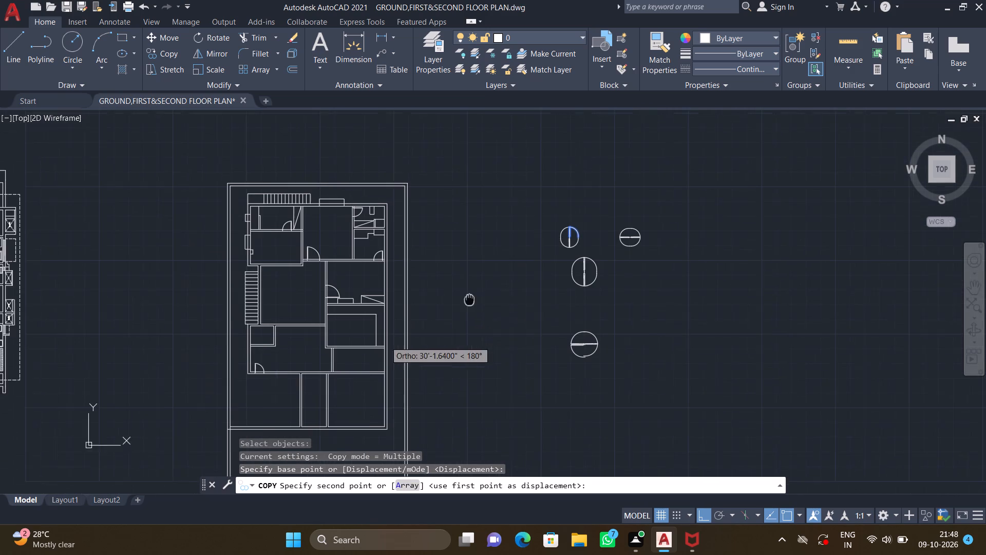
{"action": "middle_click_drag", "start_coordinate": [470, 300], "coordinate": [470, 300]}
{"action": "left_click", "coordinate": [463, 267]}
{"action": "key", "text": "Return"}
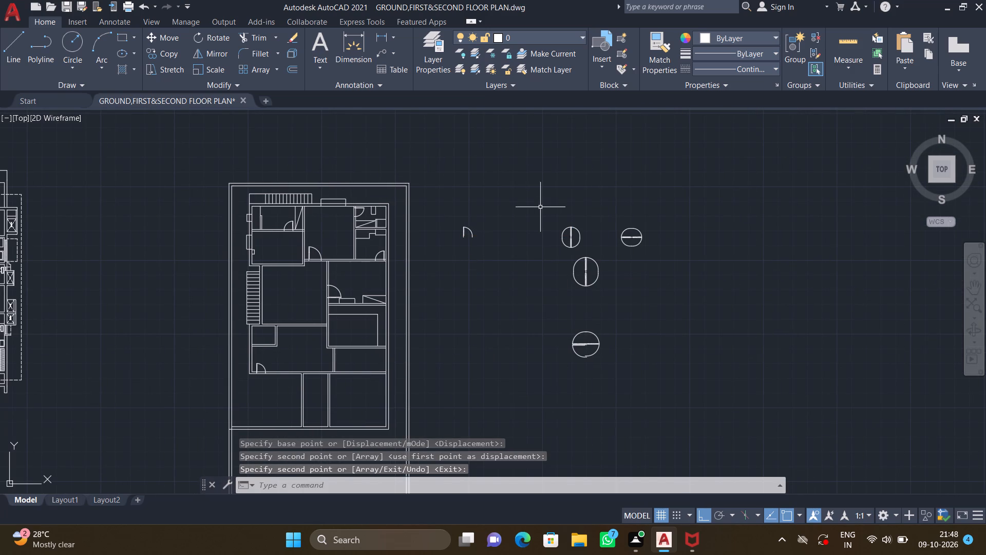
Copy the smaller vertical set's northwest door about 25'-5" west so it meets the loose door copy as a double door.
{"action": "scroll", "coordinate": [572, 232], "scroll_direction": "up", "scroll_amount": 2}
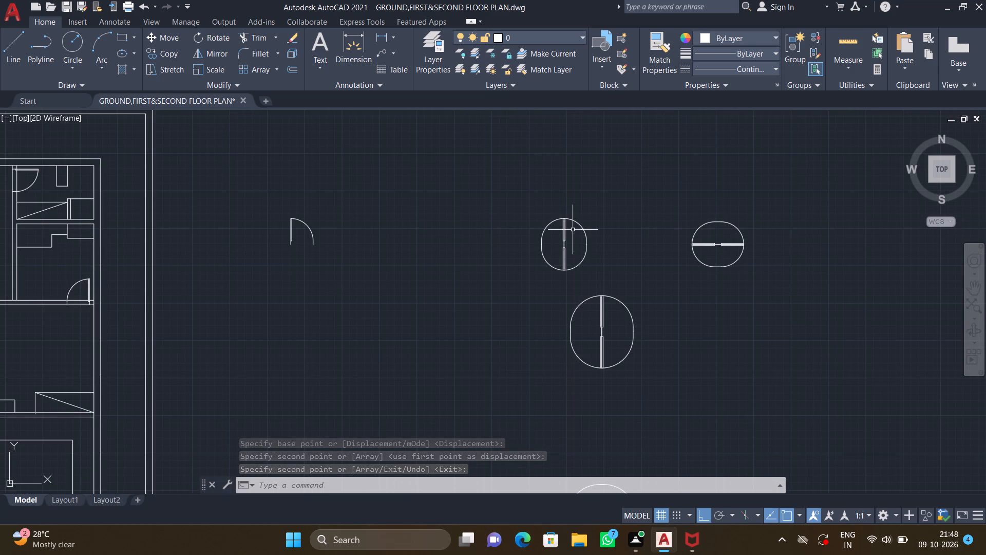
{"action": "key", "text": "c"}
{"action": "key", "text": "o"}
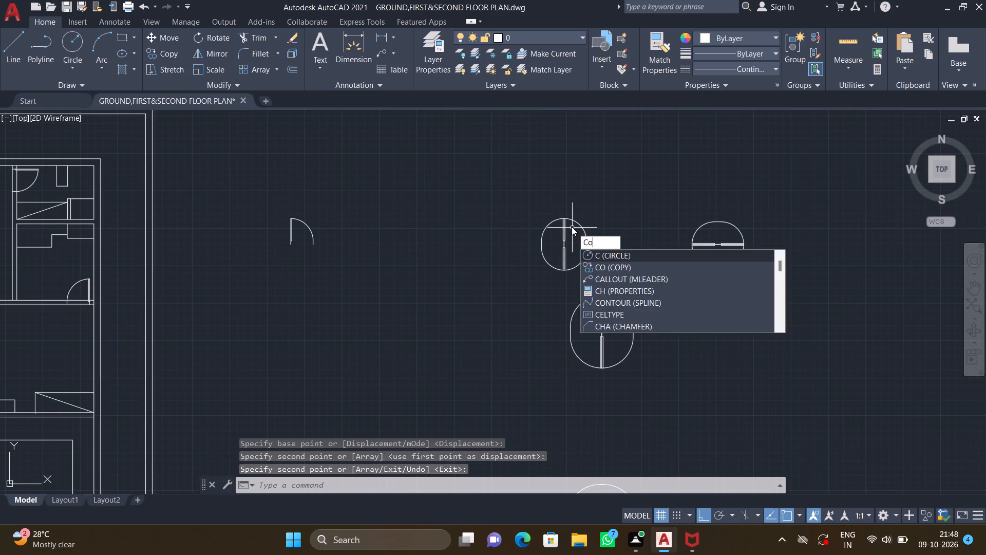
{"action": "key", "text": "Return"}
{"action": "left_click", "coordinate": [549, 227]}
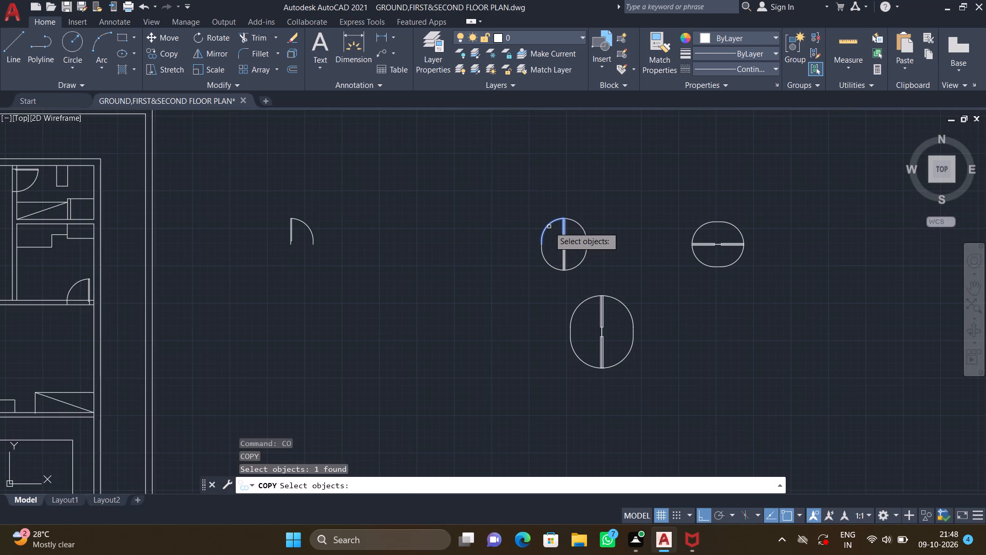
{"action": "key", "text": "Return"}
{"action": "left_click", "coordinate": [562, 240]}
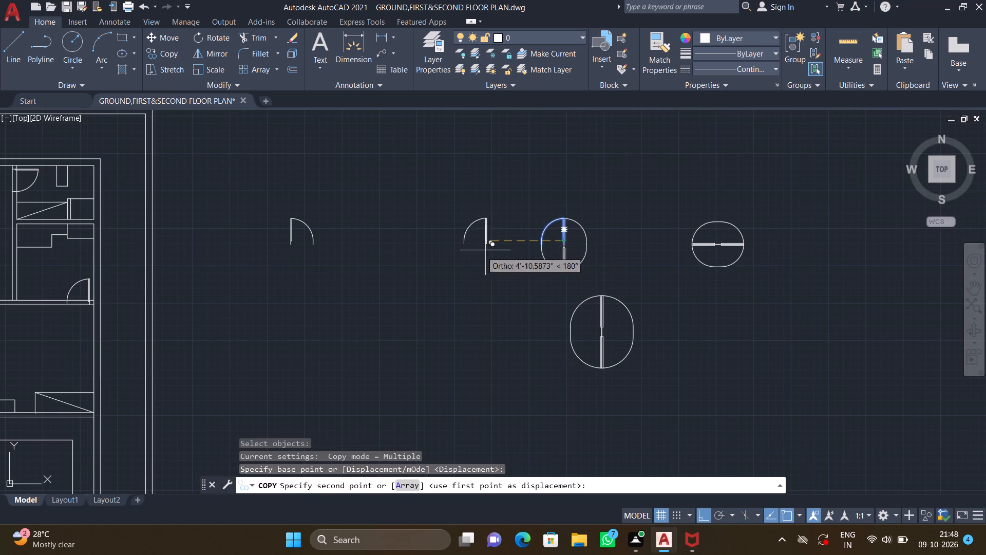
{"action": "scroll", "coordinate": [347, 251], "scroll_direction": "up", "scroll_amount": 1}
{"action": "middle_click_drag", "start_coordinate": [347, 251], "coordinate": [427, 266]}
{"action": "scroll", "coordinate": [410, 257], "scroll_direction": "up", "scroll_amount": 2}
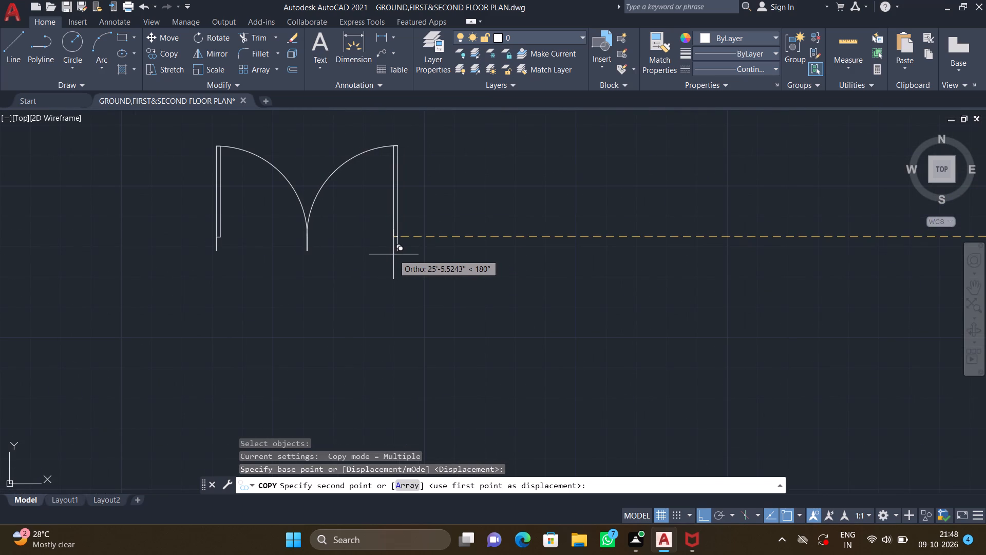
{"action": "scroll", "coordinate": [393, 255], "scroll_direction": "up", "scroll_amount": 1}
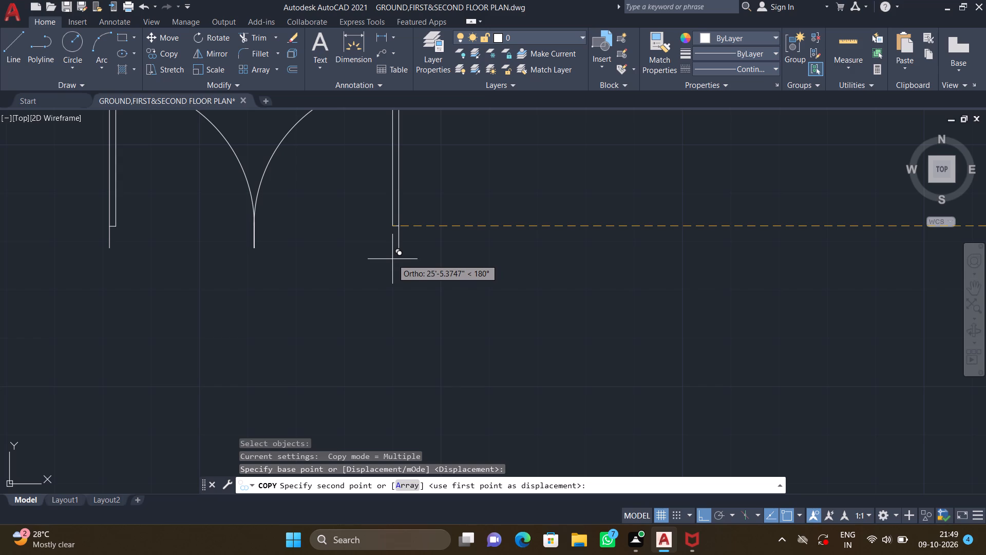
{"action": "left_click", "coordinate": [392, 259]}
{"action": "key", "text": "Return"}
With ortho off, copy the double door from its west leaf's top corner into the new plan's narrow south-central room, above the south wall.
{"action": "middle_click_drag", "start_coordinate": [353, 290], "coordinate": [376, 302]}
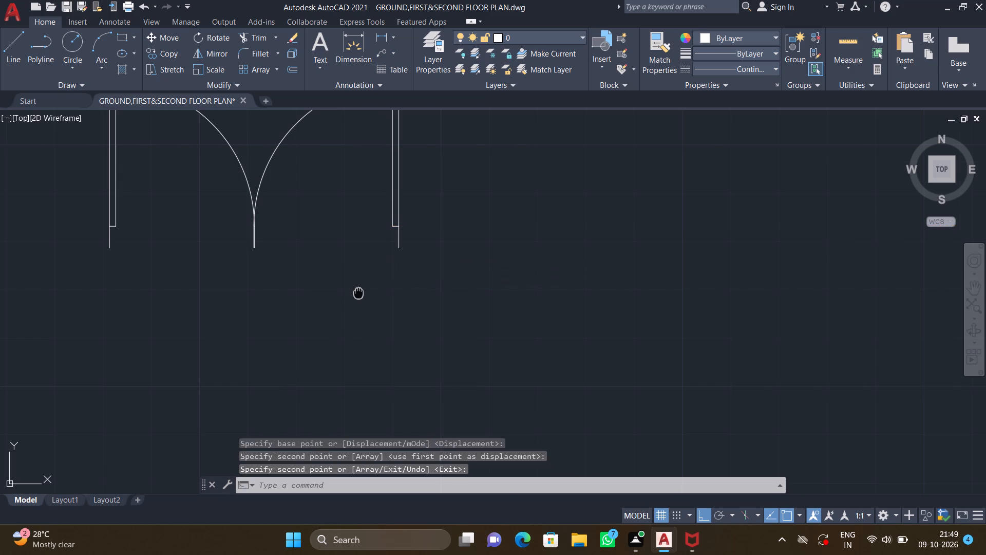
{"action": "middle_click_drag", "start_coordinate": [376, 302], "coordinate": [508, 354]}
{"action": "scroll", "coordinate": [509, 354], "scroll_direction": "down", "scroll_amount": 1}
{"action": "key", "text": "c"}
{"action": "key", "text": "o"}
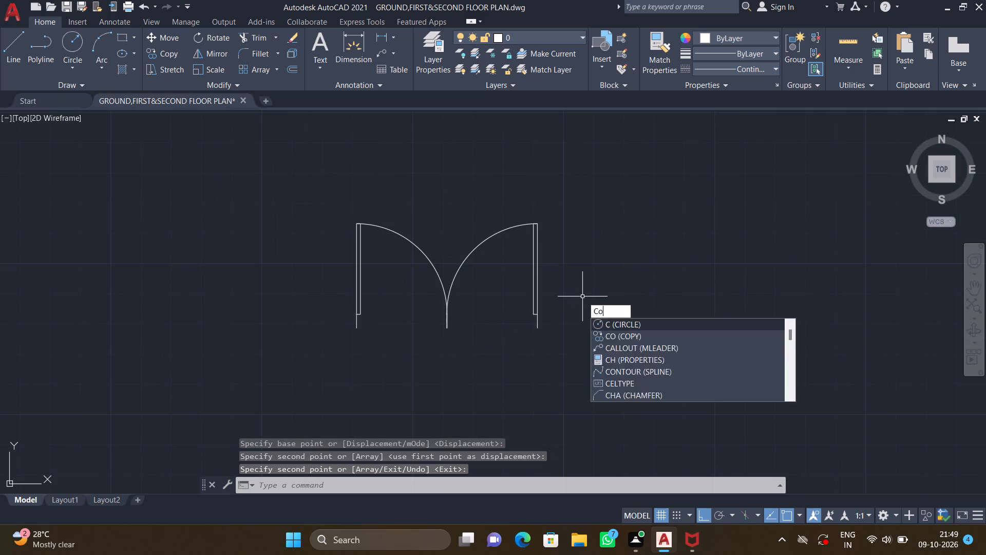
{"action": "key", "text": "Return"}
{"action": "left_click_drag", "start_coordinate": [573, 313], "coordinate": [547, 283]}
{"action": "left_click", "coordinate": [317, 194]}
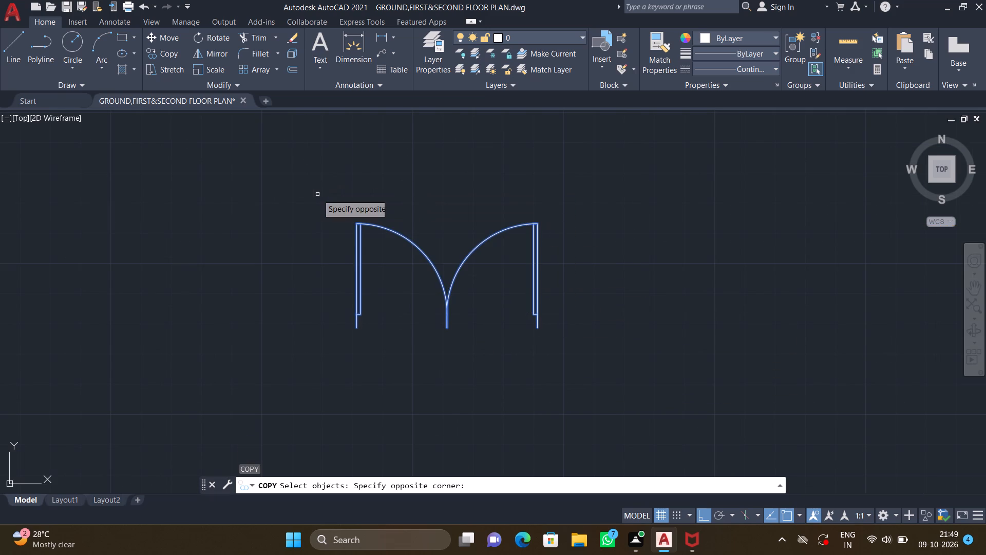
{"action": "key", "text": "Return"}
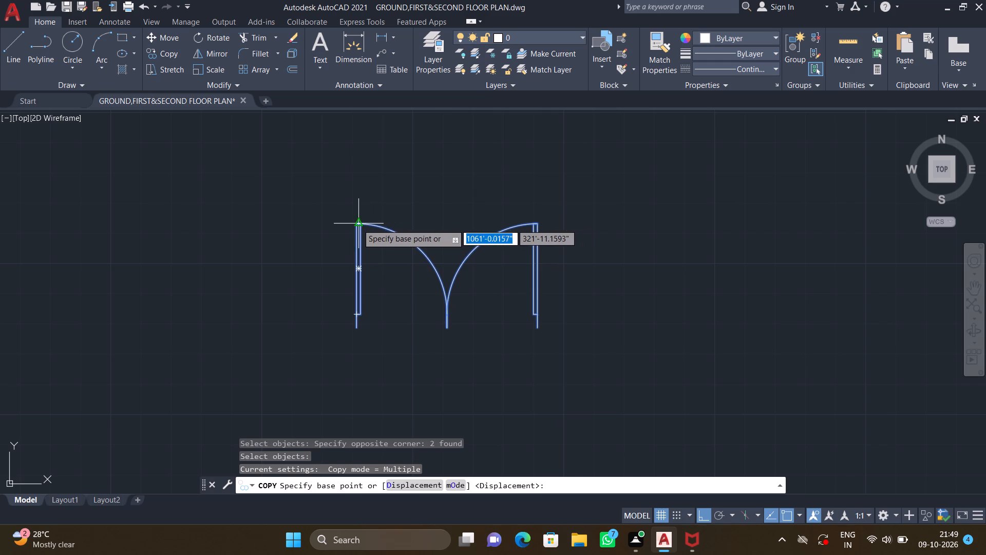
{"action": "left_click", "coordinate": [357, 224]}
{"action": "scroll", "coordinate": [356, 272], "scroll_direction": "down", "scroll_amount": 3}
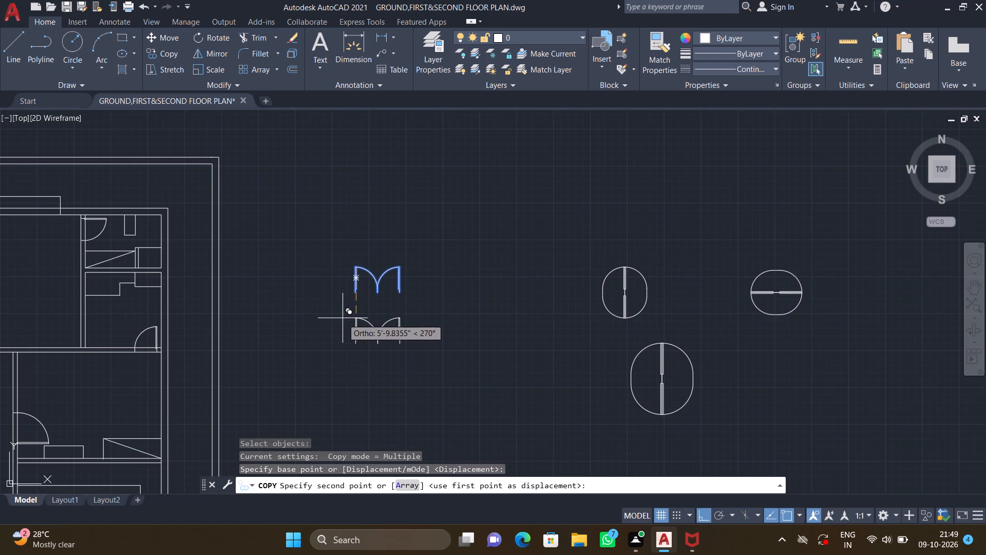
{"action": "key", "text": "F8"}
{"action": "scroll", "coordinate": [343, 313], "scroll_direction": "down", "scroll_amount": 2}
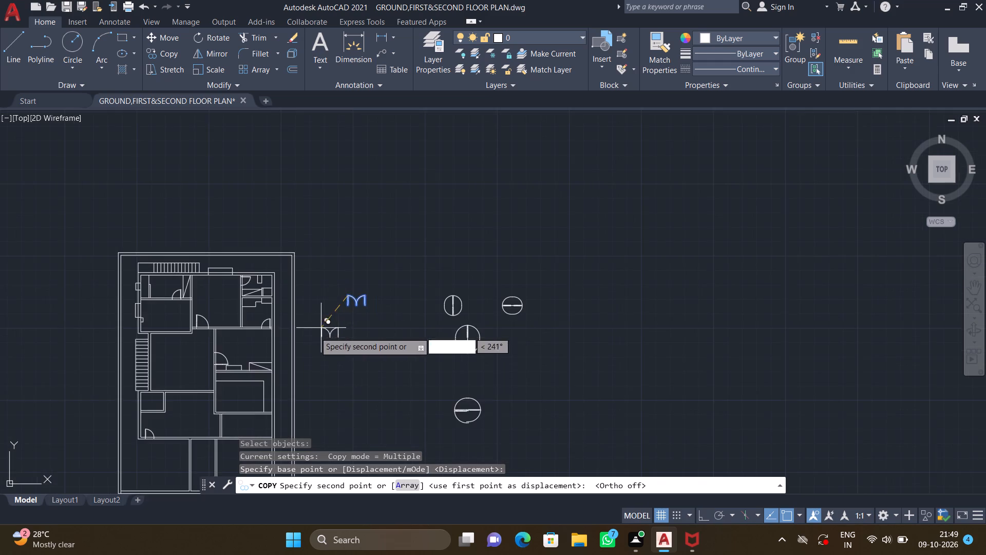
{"action": "middle_click_drag", "start_coordinate": [323, 339], "coordinate": [500, 275]}
{"action": "scroll", "coordinate": [342, 326], "scroll_direction": "down", "scroll_amount": 2}
{"action": "scroll", "coordinate": [449, 338], "scroll_direction": "up", "scroll_amount": 3}
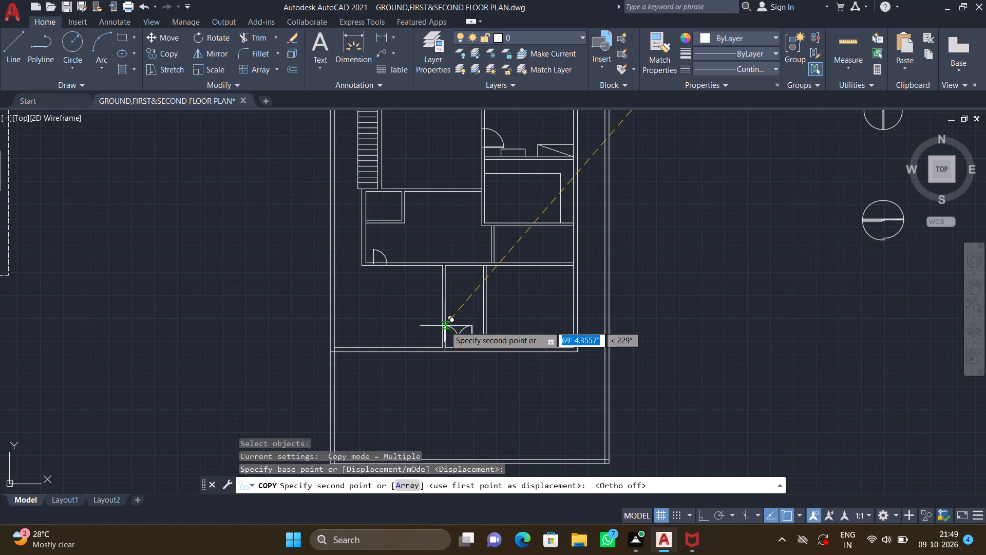
{"action": "scroll", "coordinate": [448, 326], "scroll_direction": "up", "scroll_amount": 3}
{"action": "middle_click_drag", "start_coordinate": [449, 329], "coordinate": [446, 319]}
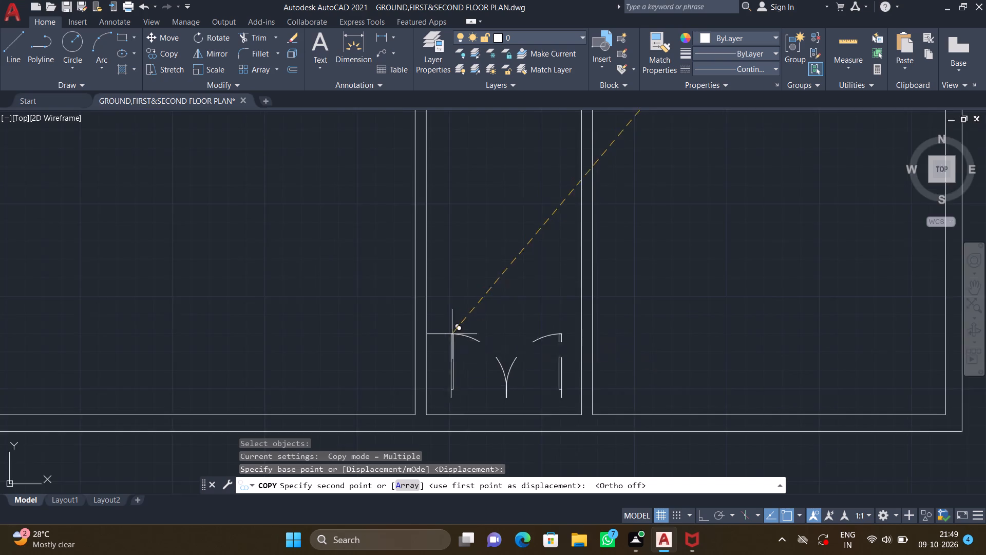
{"action": "middle_click_drag", "start_coordinate": [446, 319], "coordinate": [438, 286]}
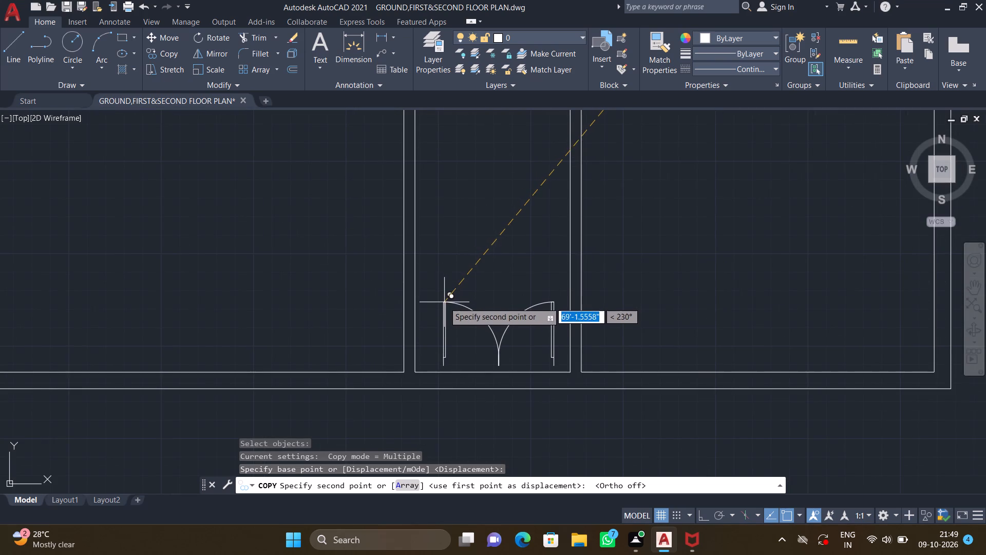
{"action": "scroll", "coordinate": [441, 308], "scroll_direction": "up", "scroll_amount": 2}
{"action": "middle_click_drag", "start_coordinate": [429, 276], "coordinate": [410, 209]}
{"action": "scroll", "coordinate": [411, 209], "scroll_direction": "down", "scroll_amount": 1}
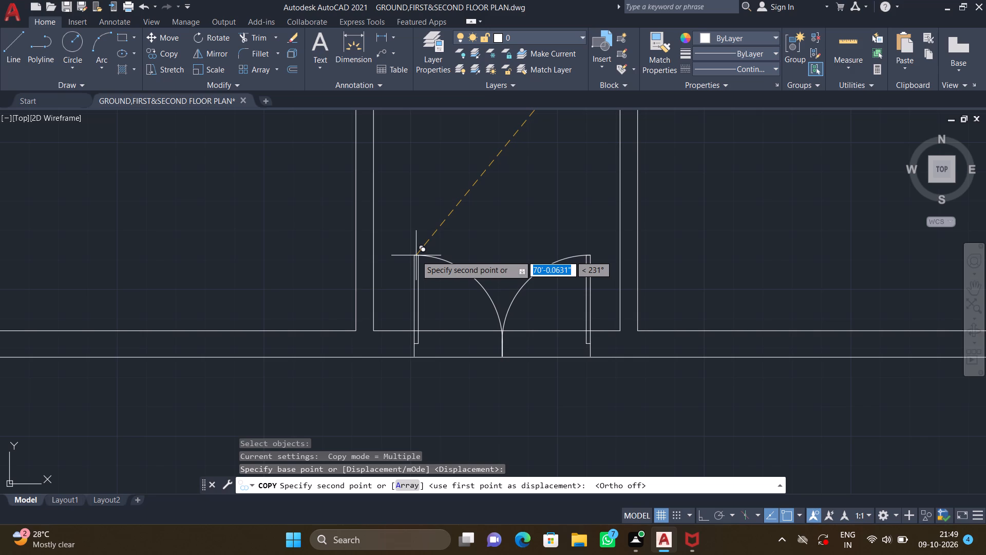
{"action": "scroll", "coordinate": [415, 220], "scroll_direction": "down", "scroll_amount": 2}
{"action": "middle_click_drag", "start_coordinate": [407, 193], "coordinate": [425, 262]}
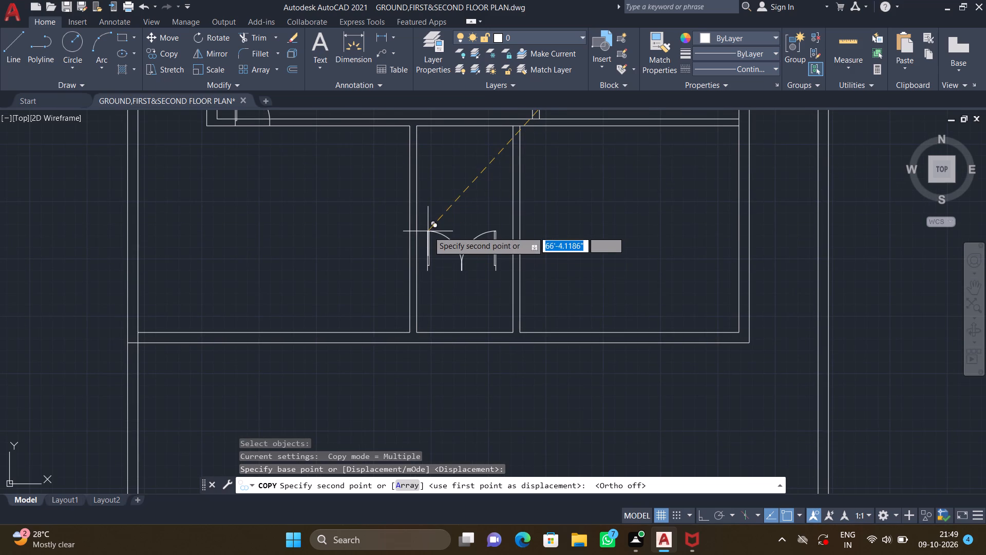
{"action": "scroll", "coordinate": [430, 233], "scroll_direction": "up", "scroll_amount": 1}
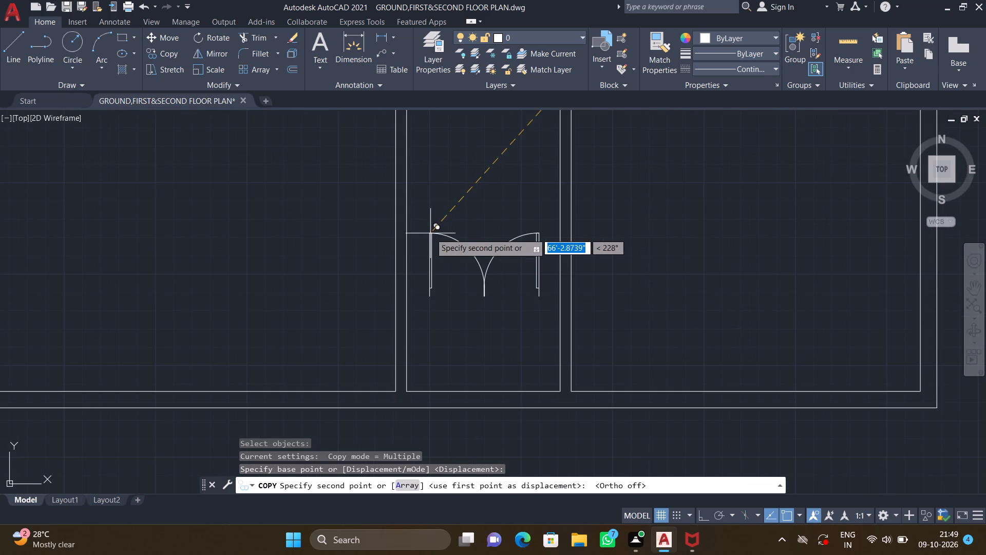
{"action": "left_click", "coordinate": [429, 236]}
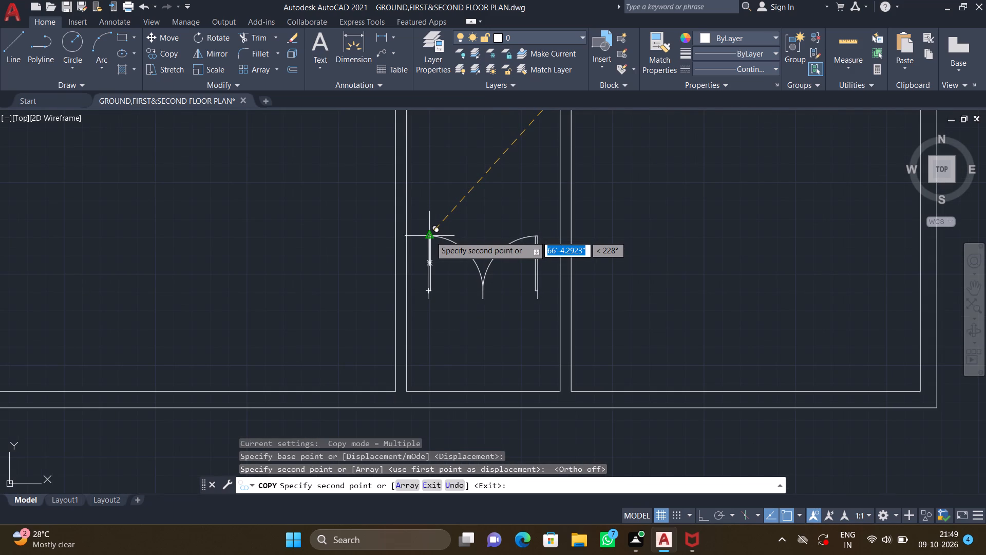
{"action": "key", "text": "Return"}
With ortho on, draw a horizontal line from the double door's west jamb end to the narrow room's west wall face.
{"action": "scroll", "coordinate": [435, 308], "scroll_direction": "up", "scroll_amount": 2}
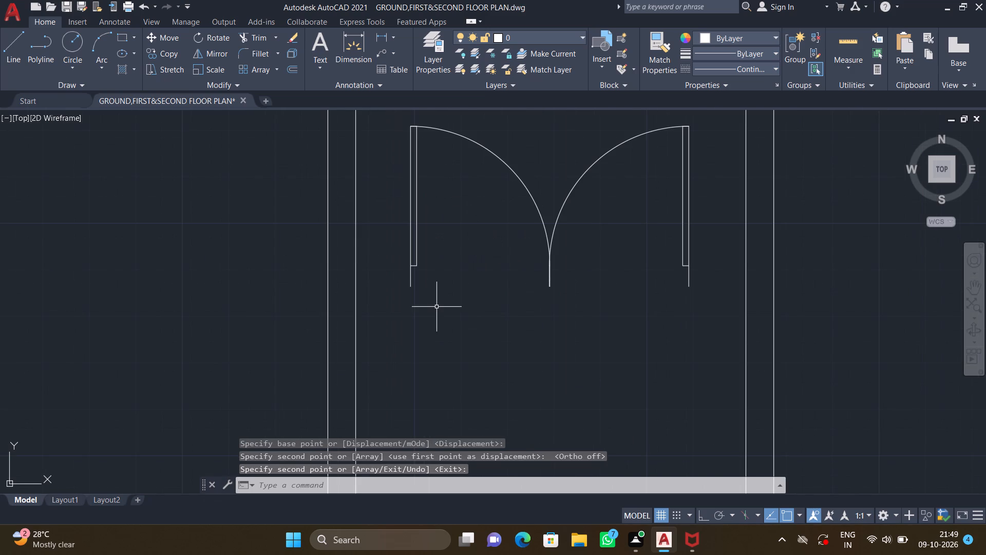
{"action": "key", "text": "F8"}
{"action": "key", "text": "l"}
{"action": "key", "text": "Return"}
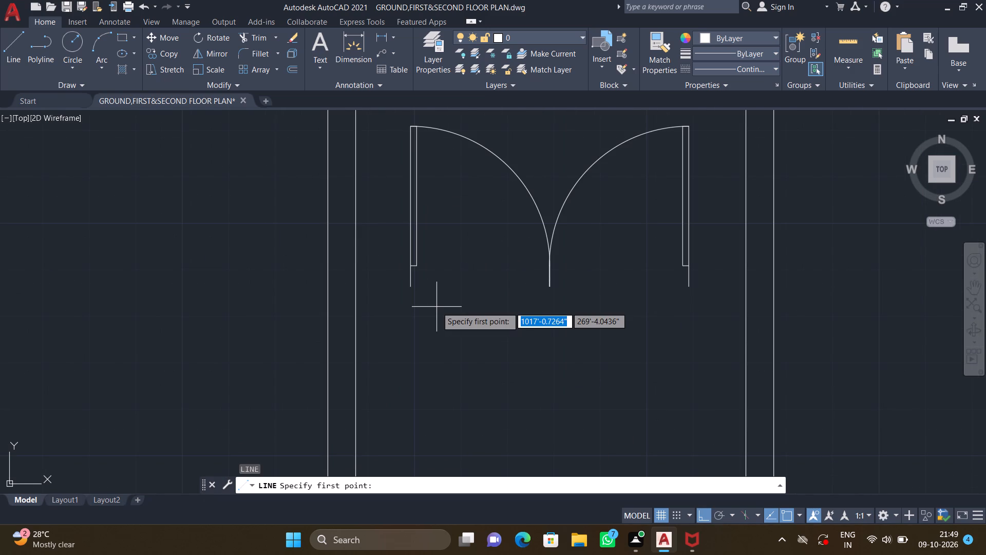
{"action": "scroll", "coordinate": [413, 296], "scroll_direction": "up", "scroll_amount": 3}
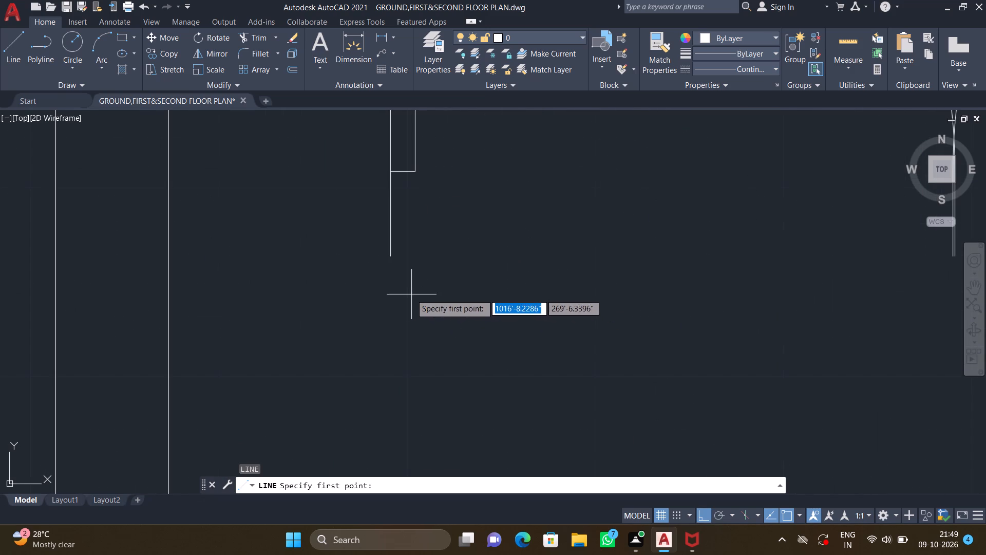
{"action": "left_click", "coordinate": [391, 255]}
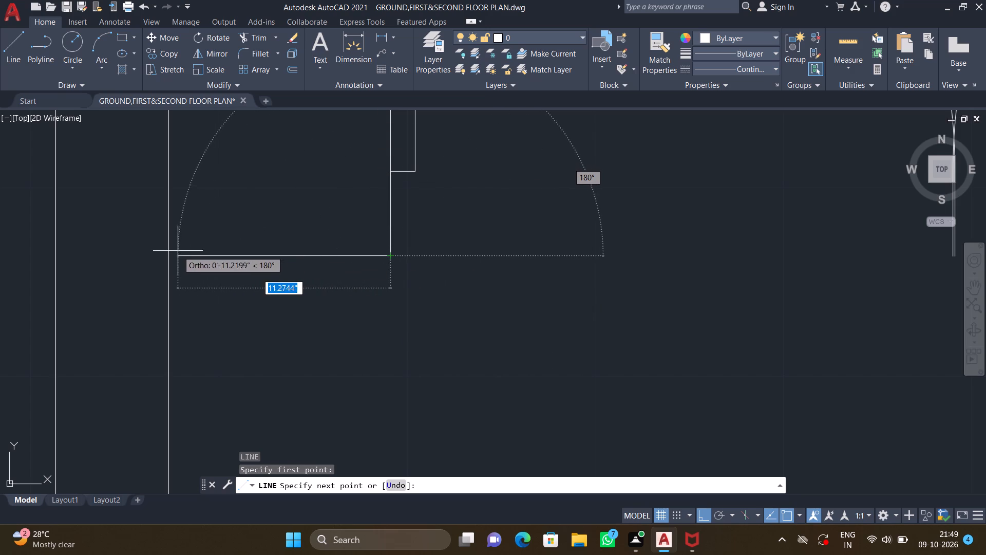
{"action": "left_click", "coordinate": [169, 254]}
{"action": "key", "text": "Return"}
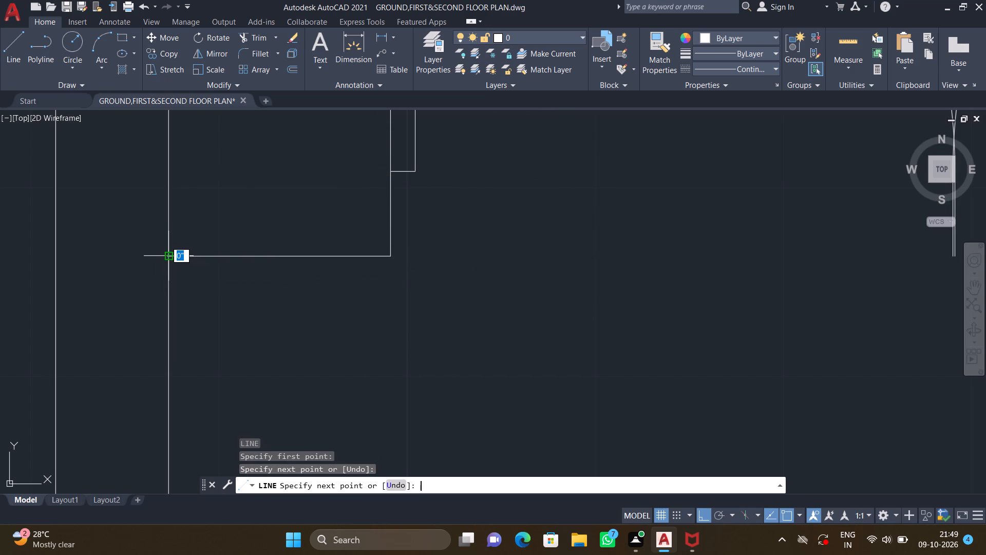
Draw a line from the double door's west jamb end about 7" south, continuing west to the narrow room's west wall face.
{"action": "scroll", "coordinate": [170, 254], "scroll_direction": "down", "scroll_amount": 4}
{"action": "middle_click_drag", "start_coordinate": [197, 298], "coordinate": [248, 298]}
{"action": "middle_click_drag", "start_coordinate": [232, 284], "coordinate": [345, 285]}
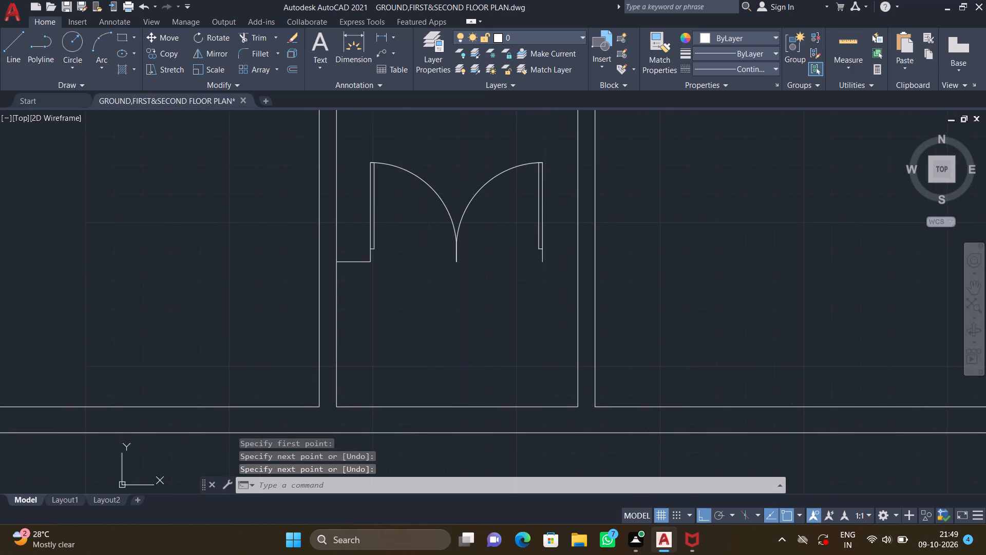
{"action": "scroll", "coordinate": [346, 268], "scroll_direction": "up", "scroll_amount": 2}
{"action": "key", "text": "l"}
{"action": "key", "text": "Return"}
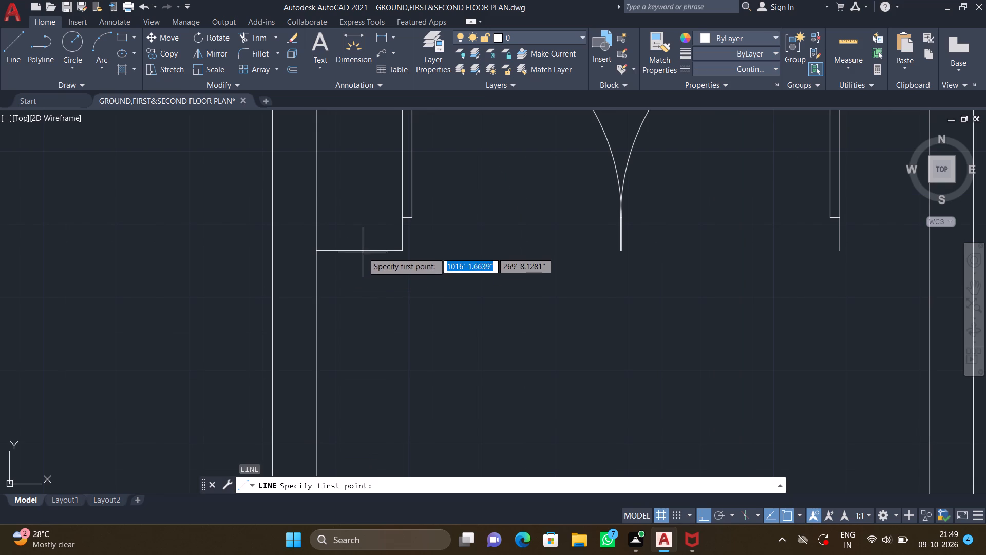
{"action": "left_click", "coordinate": [404, 251]}
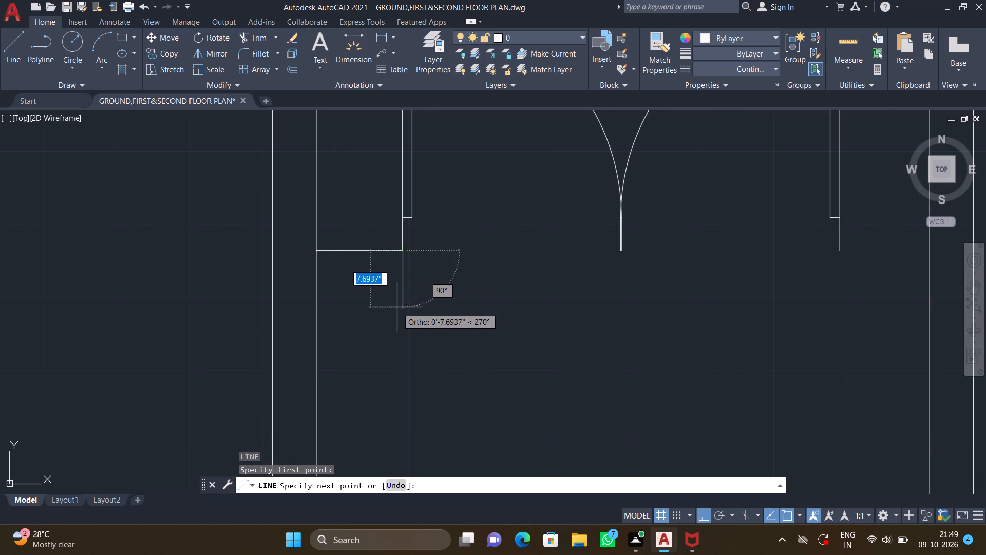
{"action": "left_click", "coordinate": [401, 303]}
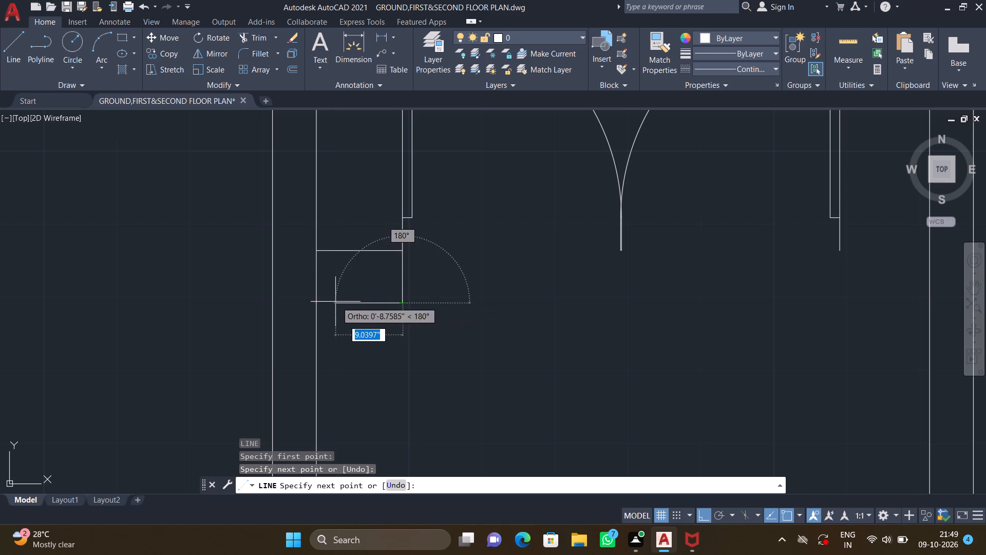
{"action": "left_click", "coordinate": [319, 301]}
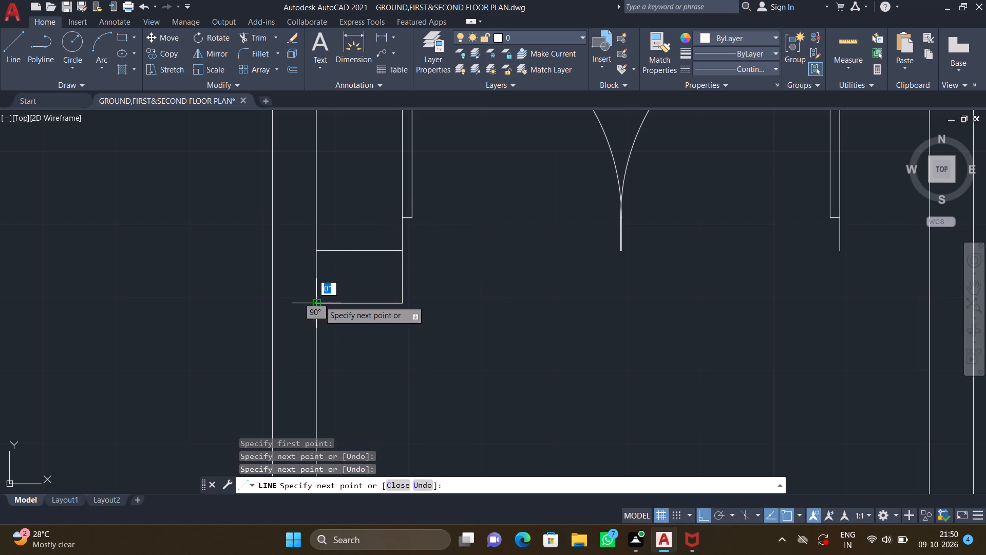
{"action": "key", "text": "Return"}
Draw a horizontal line from the double door's east jamb end to the narrow room's east wall face.
{"action": "scroll", "coordinate": [328, 300], "scroll_direction": "down", "scroll_amount": 3}
{"action": "middle_click_drag", "start_coordinate": [486, 342], "coordinate": [456, 337]}
{"action": "scroll", "coordinate": [424, 298], "scroll_direction": "up", "scroll_amount": 3}
{"action": "key", "text": "l"}
{"action": "key", "text": "Return"}
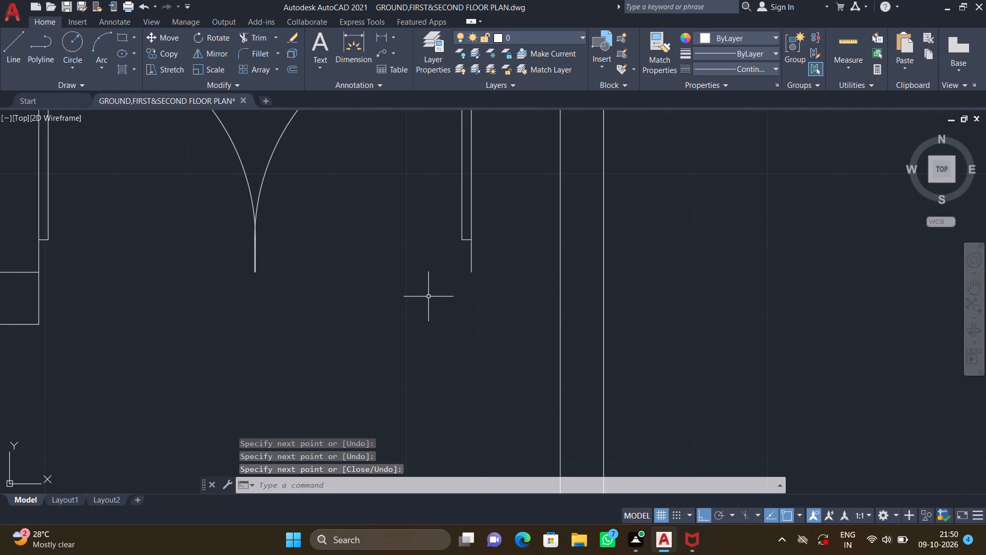
{"action": "left_click", "coordinate": [471, 271]}
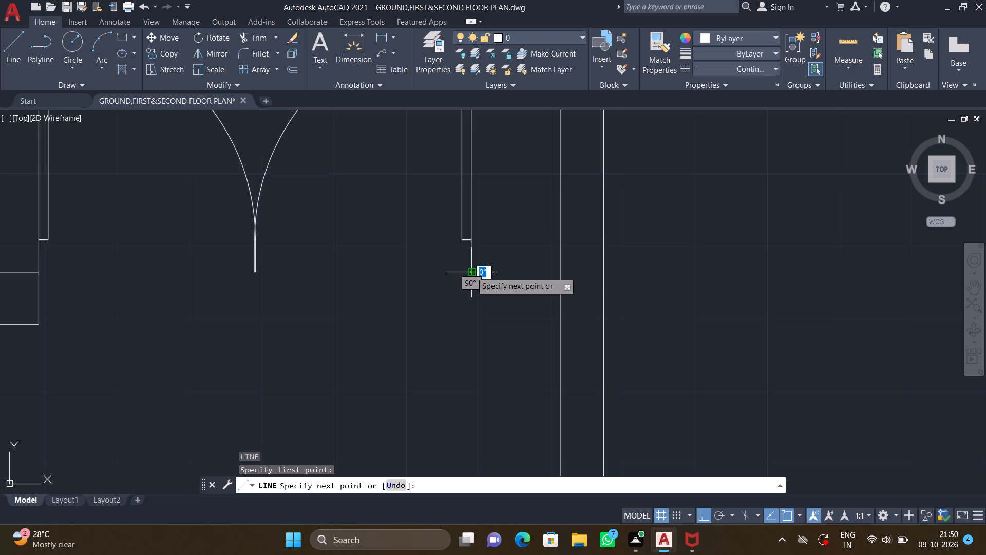
{"action": "scroll", "coordinate": [546, 263], "scroll_direction": "up", "scroll_amount": 2}
{"action": "left_click", "coordinate": [577, 285]}
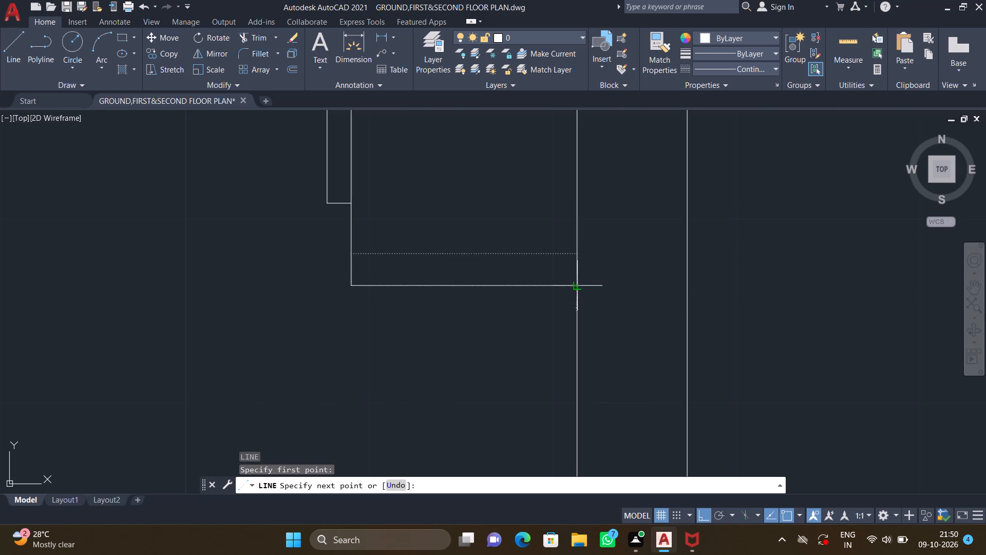
{"action": "key", "text": "Return"}
Draw a line from the double door's east jamb end a short way south, continuing east to the narrow room's east wall face.
{"action": "scroll", "coordinate": [564, 274], "scroll_direction": "down", "scroll_amount": 1}
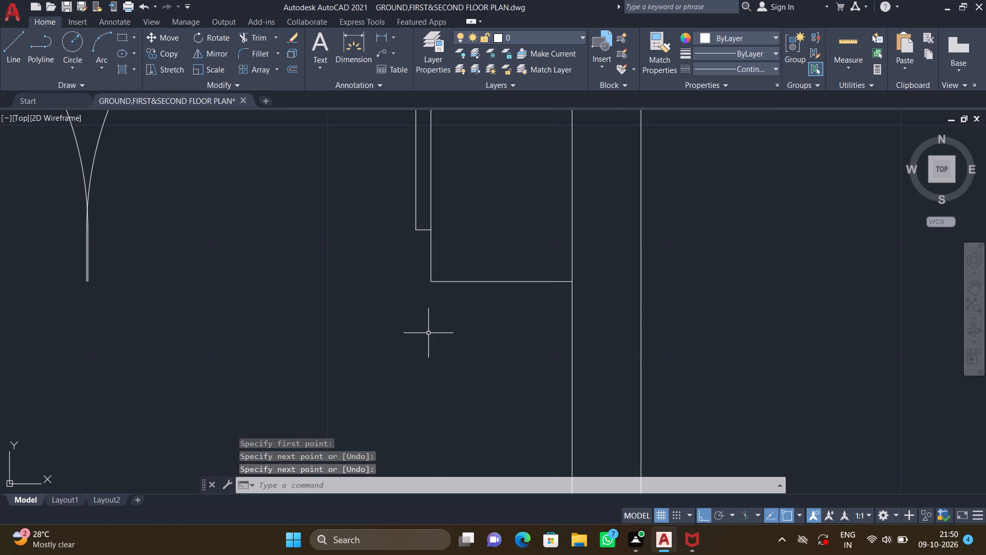
{"action": "key", "text": "l"}
{"action": "key", "text": "Return"}
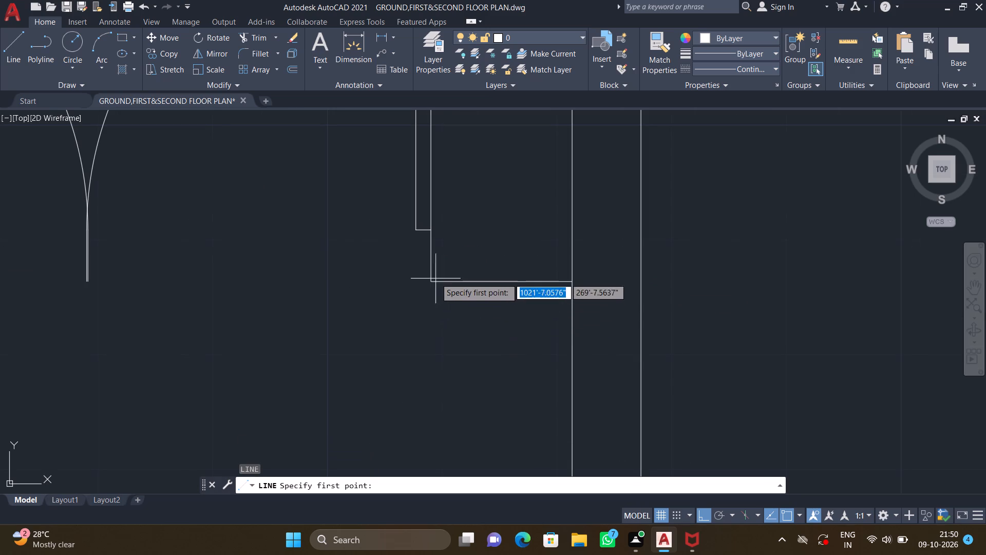
{"action": "left_click", "coordinate": [430, 282]}
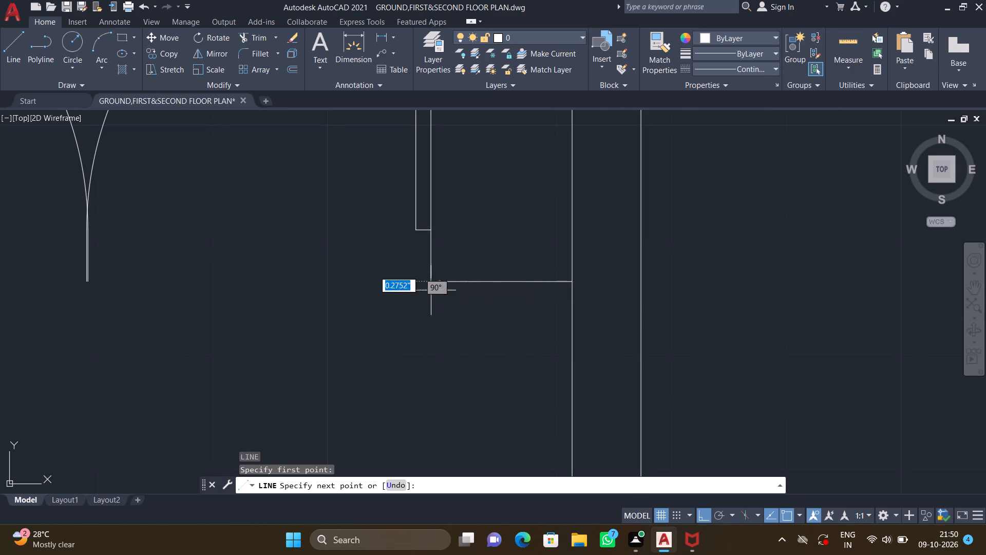
{"action": "scroll", "coordinate": [425, 342], "scroll_direction": "down", "scroll_amount": 2}
{"action": "scroll", "coordinate": [426, 350], "scroll_direction": "up", "scroll_amount": 1}
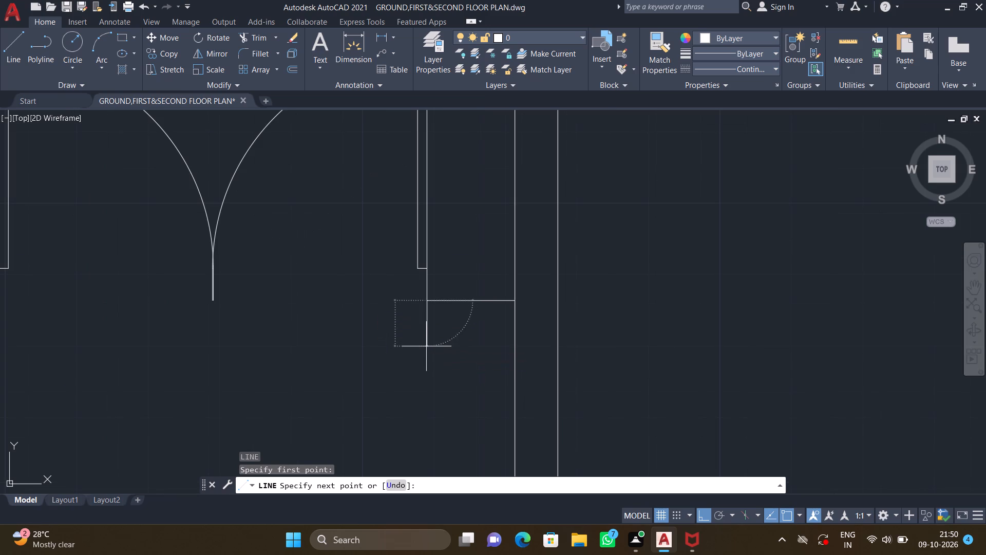
{"action": "left_click", "coordinate": [426, 346]}
{"action": "left_click", "coordinate": [515, 346]}
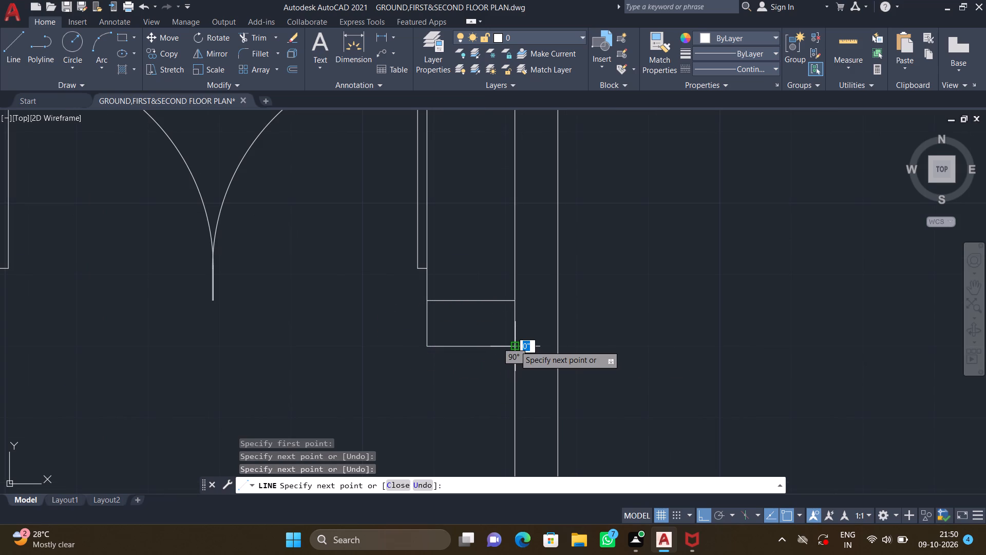
{"action": "key", "text": "Return"}
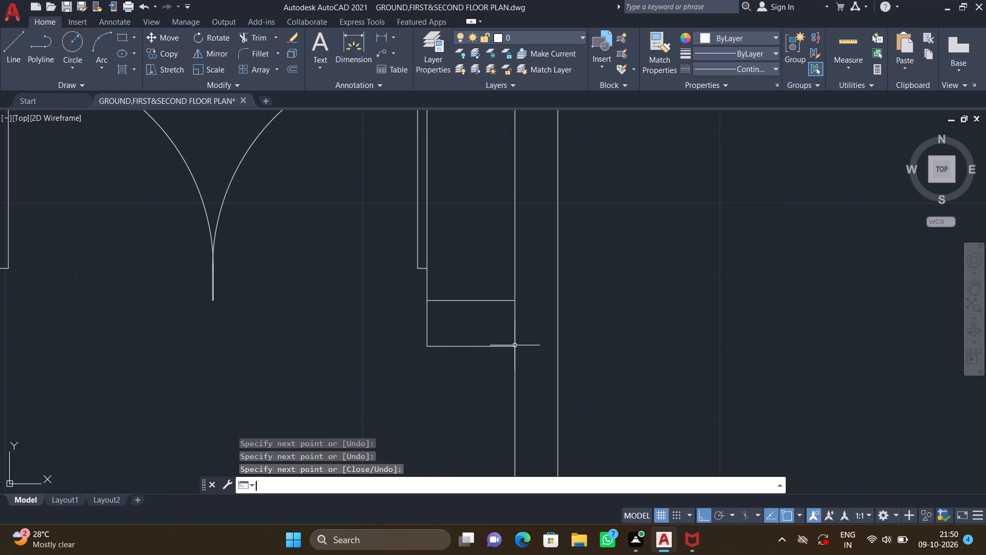
With ortho off, copy the loose double door about 52' southwest onto the south wall of the room beside the west staircase, near its east end.
{"action": "scroll", "coordinate": [425, 346], "scroll_direction": "down", "scroll_amount": 2}
{"action": "middle_click_drag", "start_coordinate": [385, 349], "coordinate": [459, 364]}
{"action": "scroll", "coordinate": [462, 367], "scroll_direction": "down", "scroll_amount": 2}
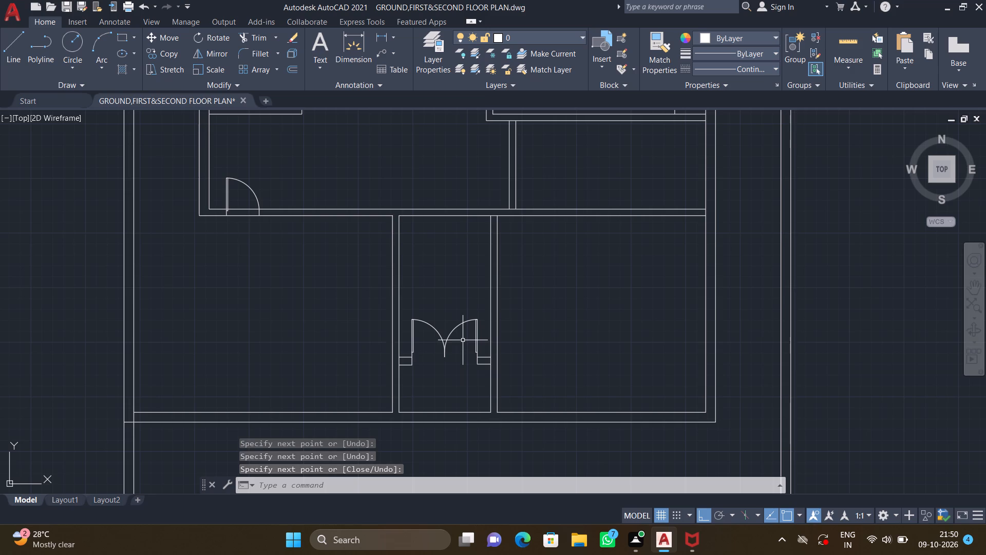
{"action": "middle_click_drag", "start_coordinate": [458, 314], "coordinate": [459, 345]}
{"action": "scroll", "coordinate": [461, 344], "scroll_direction": "down", "scroll_amount": 2}
{"action": "middle_click_drag", "start_coordinate": [569, 307], "coordinate": [519, 325]}
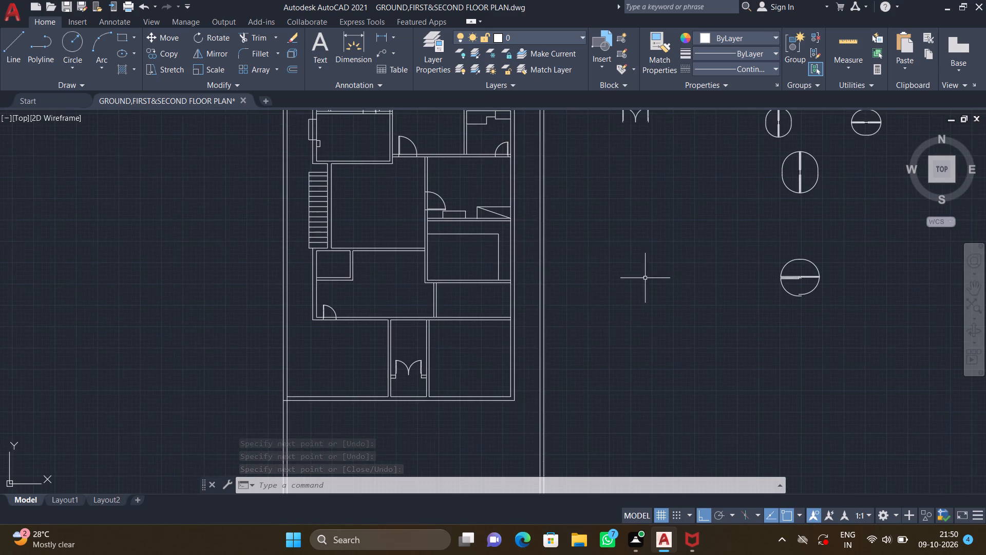
{"action": "middle_click_drag", "start_coordinate": [669, 262], "coordinate": [533, 302]}
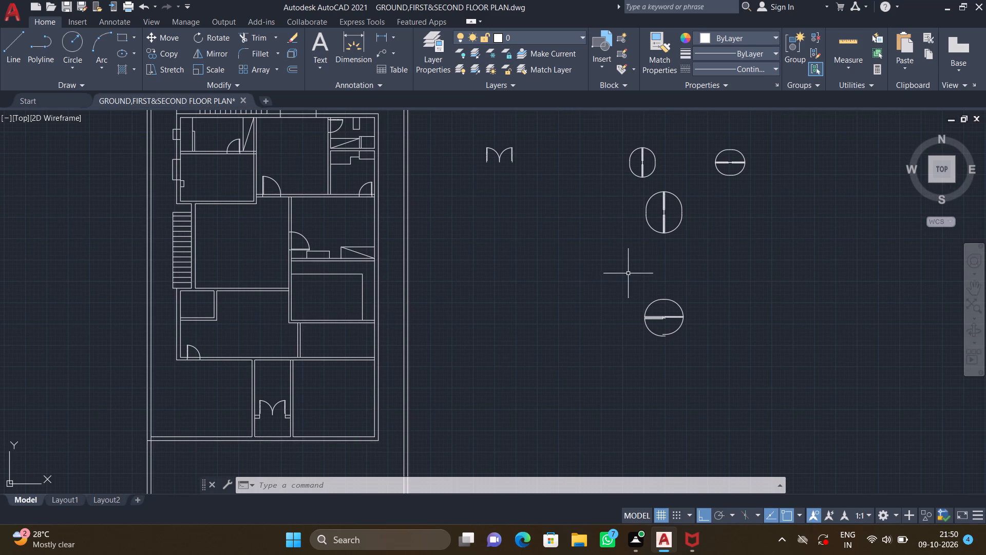
{"action": "scroll", "coordinate": [546, 282], "scroll_direction": "down", "scroll_amount": 1}
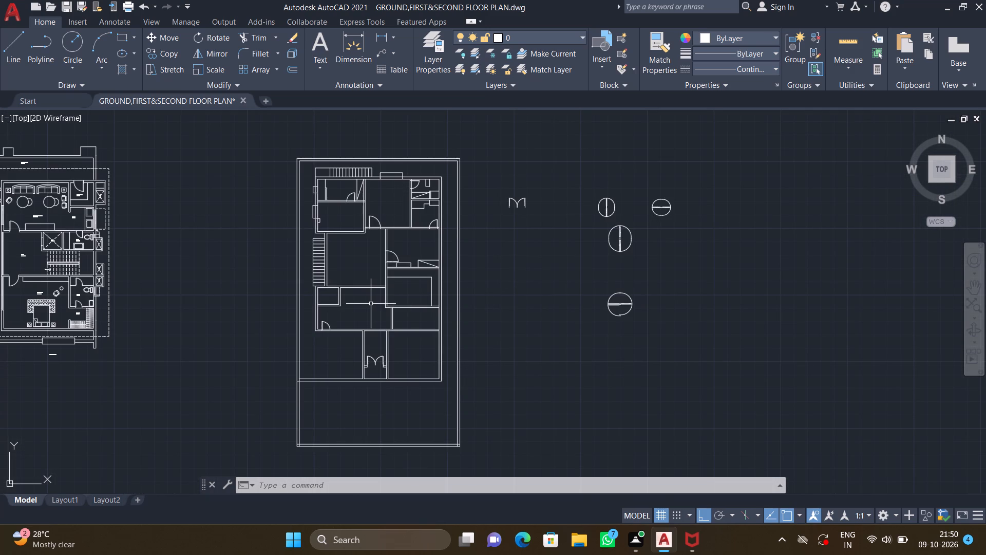
{"action": "middle_click_drag", "start_coordinate": [556, 204], "coordinate": [610, 254]}
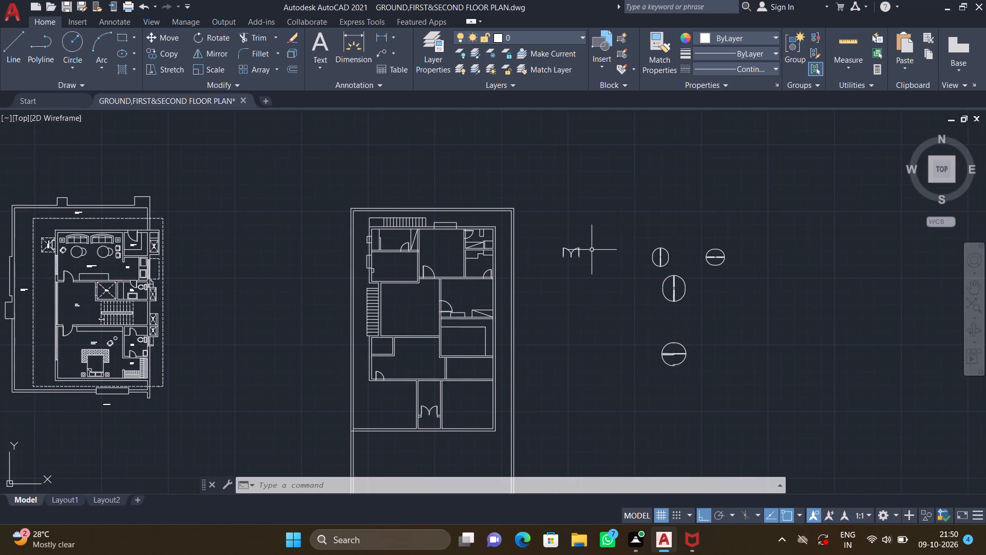
{"action": "scroll", "coordinate": [591, 248], "scroll_direction": "up", "scroll_amount": 2}
{"action": "key", "text": "c"}
{"action": "key", "text": "o"}
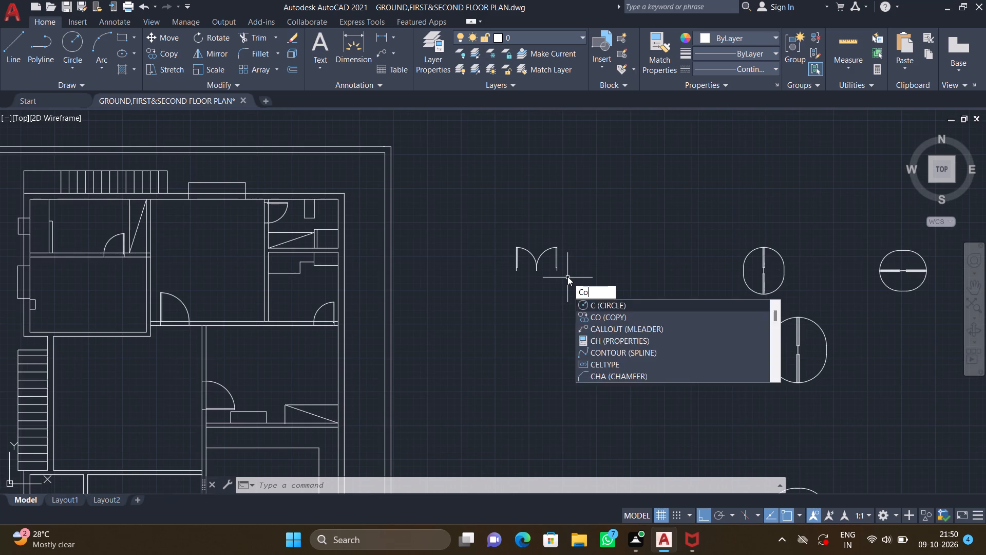
{"action": "key", "text": "Return"}
{"action": "left_click_drag", "start_coordinate": [566, 272], "coordinate": [558, 261]}
{"action": "left_click_drag", "start_coordinate": [491, 492], "coordinate": [380, 554]}
{"action": "left_click", "coordinate": [379, 554]}
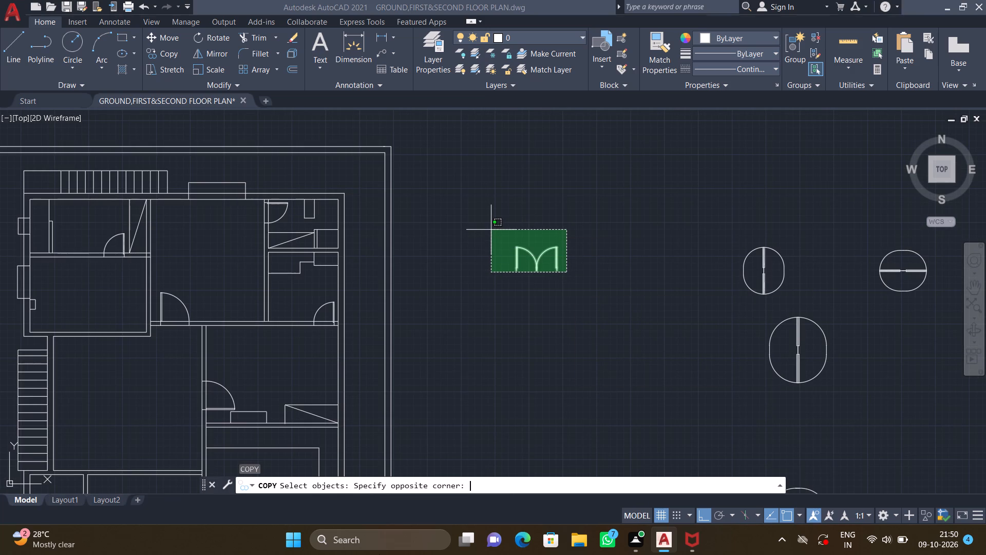
{"action": "key", "text": "Return"}
{"action": "left_click", "coordinate": [386, 554]}
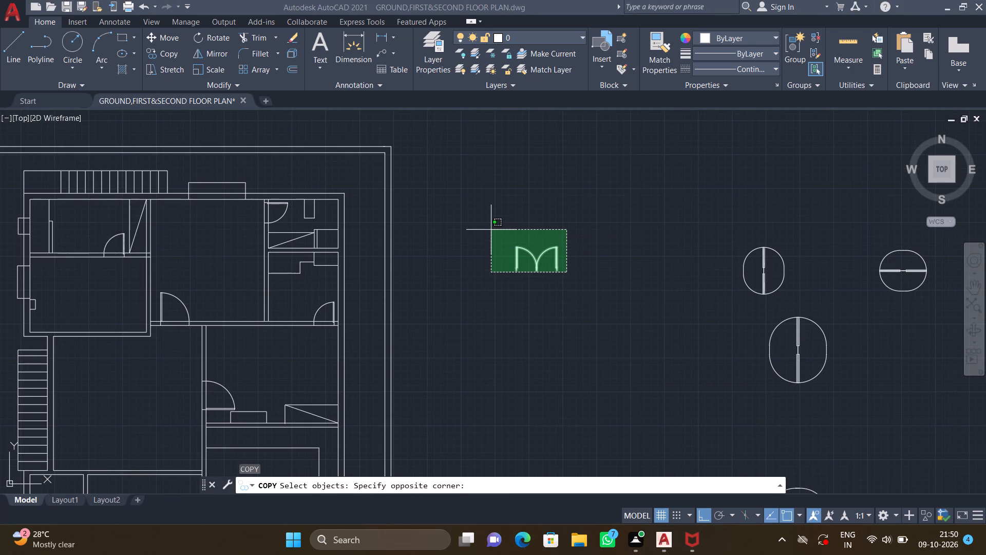
{"action": "left_click", "coordinate": [514, 241]}
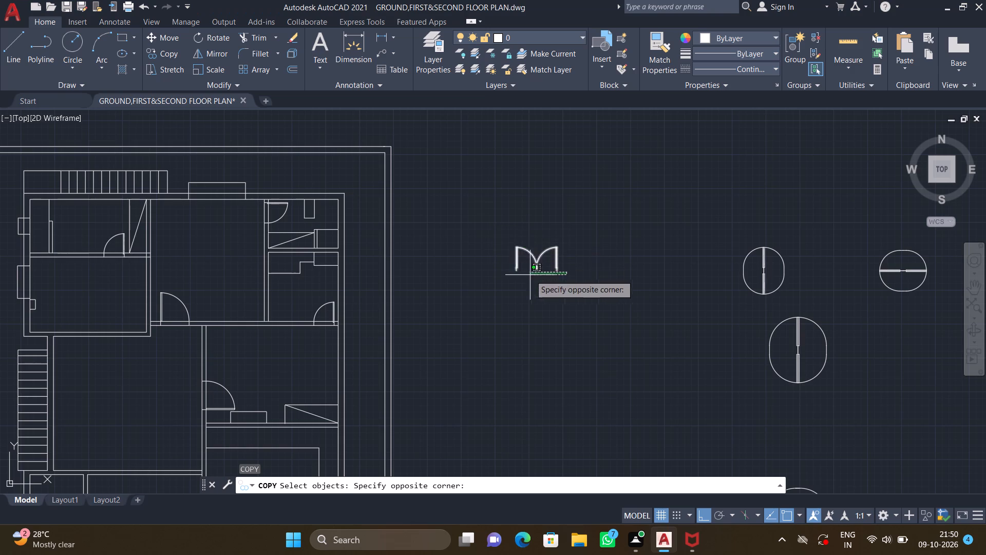
{"action": "left_click", "coordinate": [499, 243]}
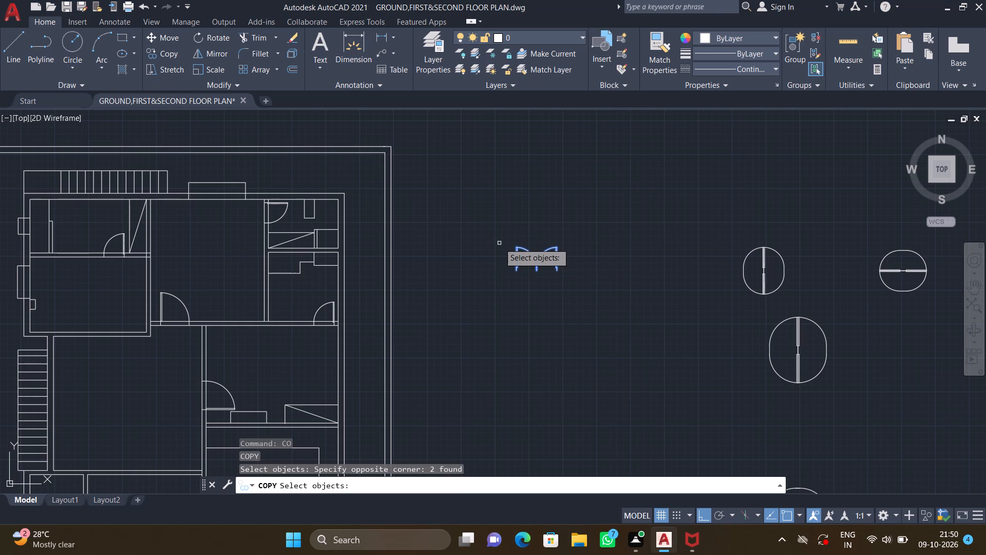
{"action": "key", "text": "Return"}
{"action": "left_click", "coordinate": [519, 265]}
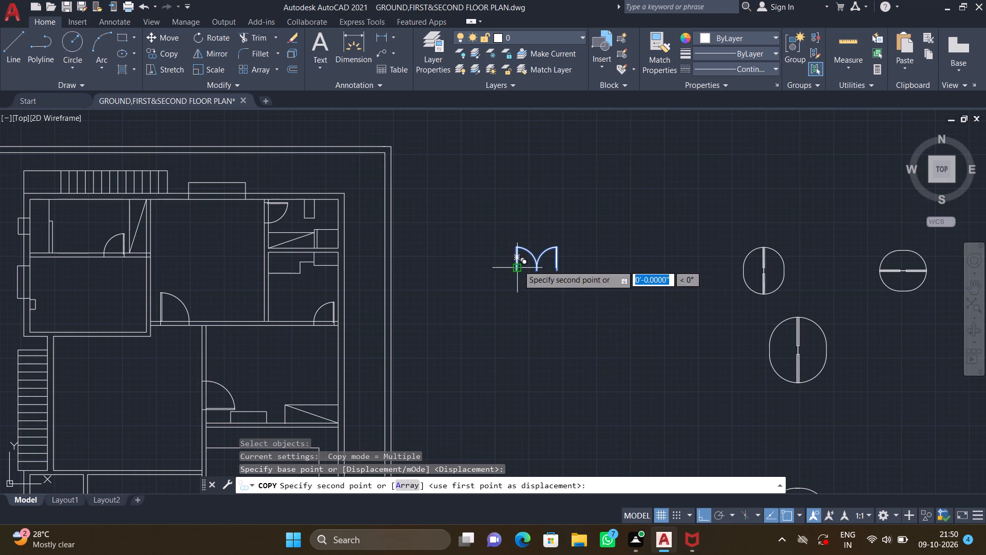
{"action": "scroll", "coordinate": [472, 312], "scroll_direction": "down", "scroll_amount": 3}
{"action": "middle_click", "coordinate": [408, 343]}
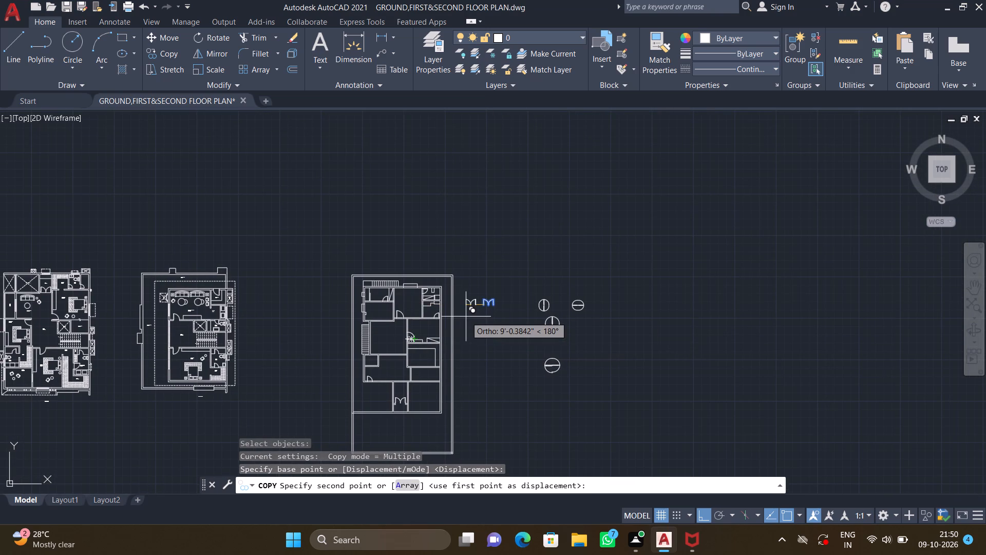
{"action": "key", "text": "F8"}
{"action": "scroll", "coordinate": [462, 327], "scroll_direction": "down", "scroll_amount": 1}
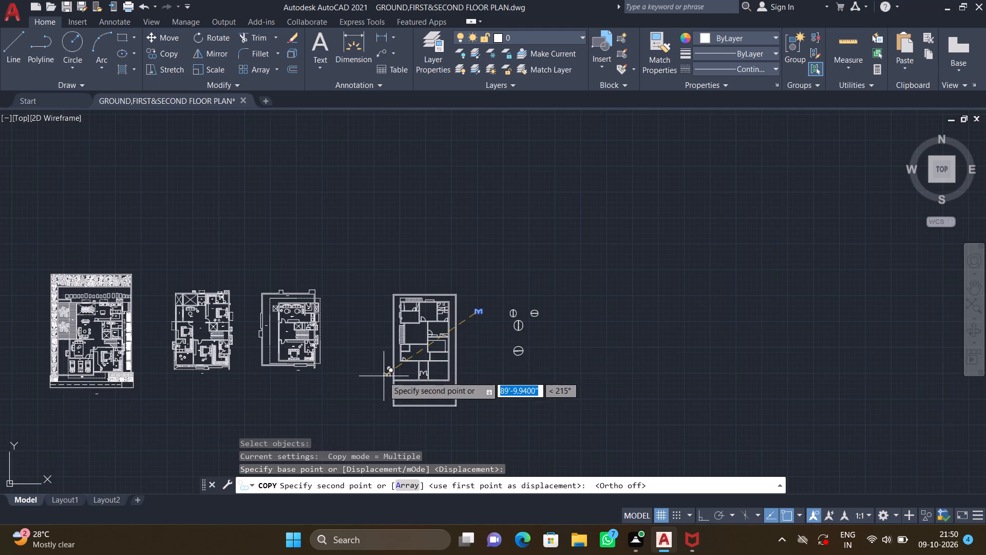
{"action": "middle_click_drag", "start_coordinate": [440, 363], "coordinate": [546, 311]}
{"action": "scroll", "coordinate": [517, 299], "scroll_direction": "up", "scroll_amount": 4}
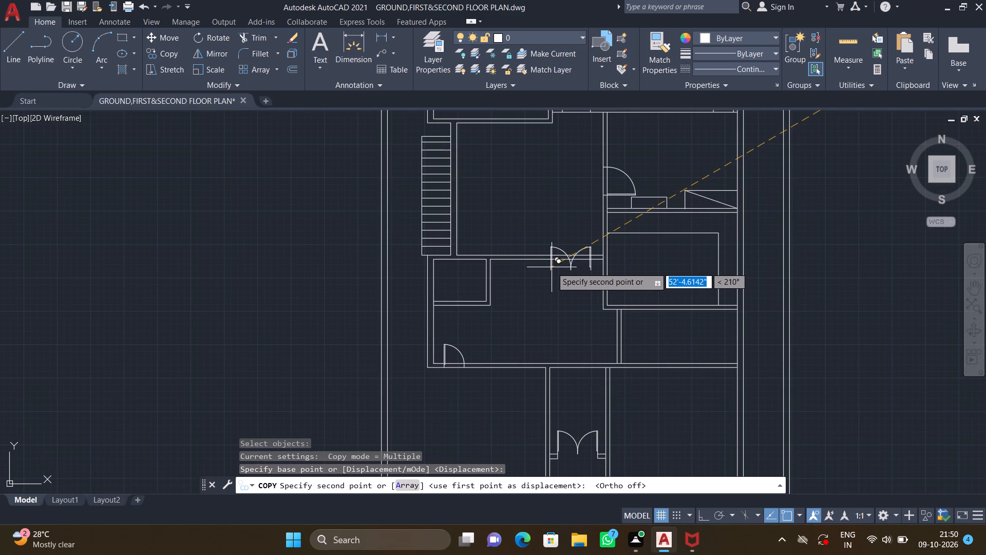
{"action": "scroll", "coordinate": [546, 262], "scroll_direction": "up", "scroll_amount": 2}
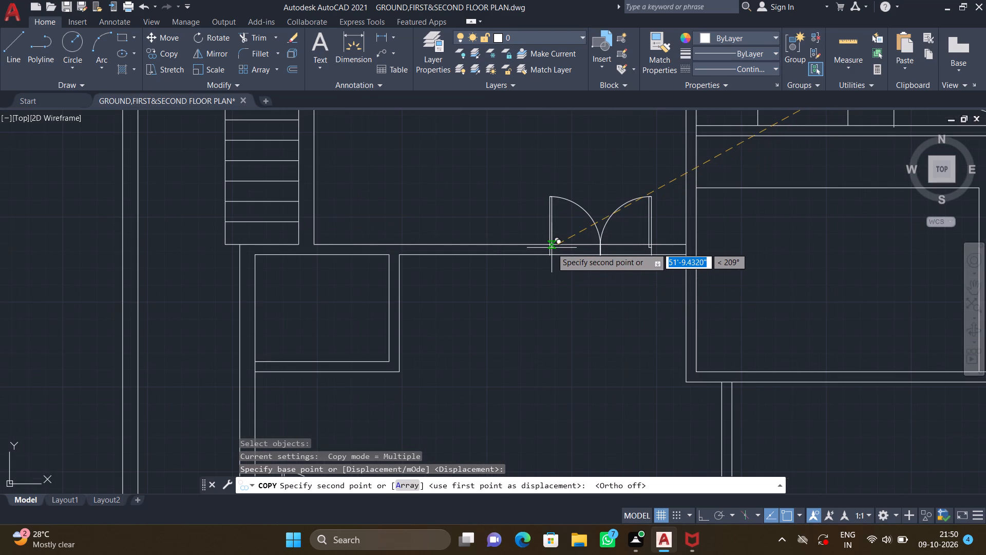
{"action": "scroll", "coordinate": [548, 244], "scroll_direction": "up", "scroll_amount": 1}
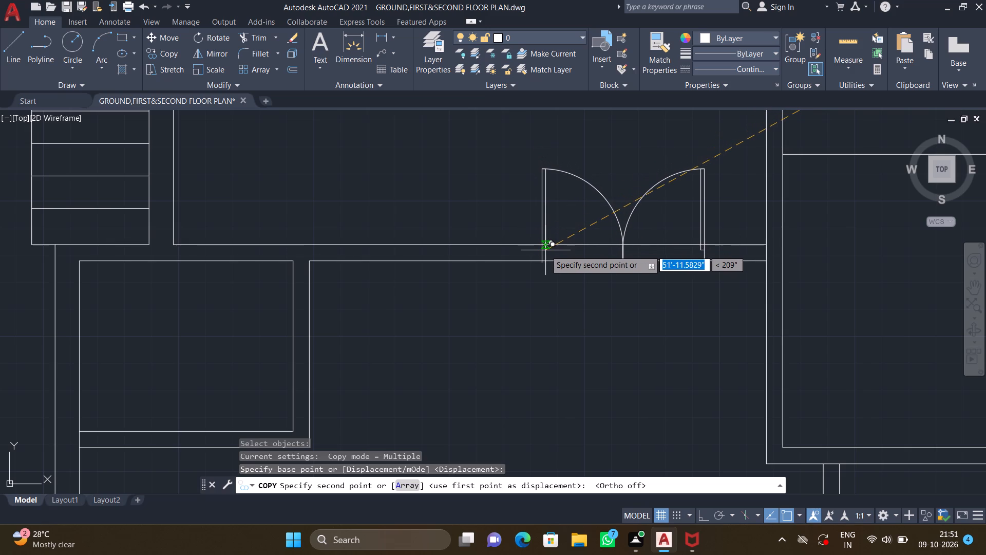
{"action": "left_click", "coordinate": [546, 249]}
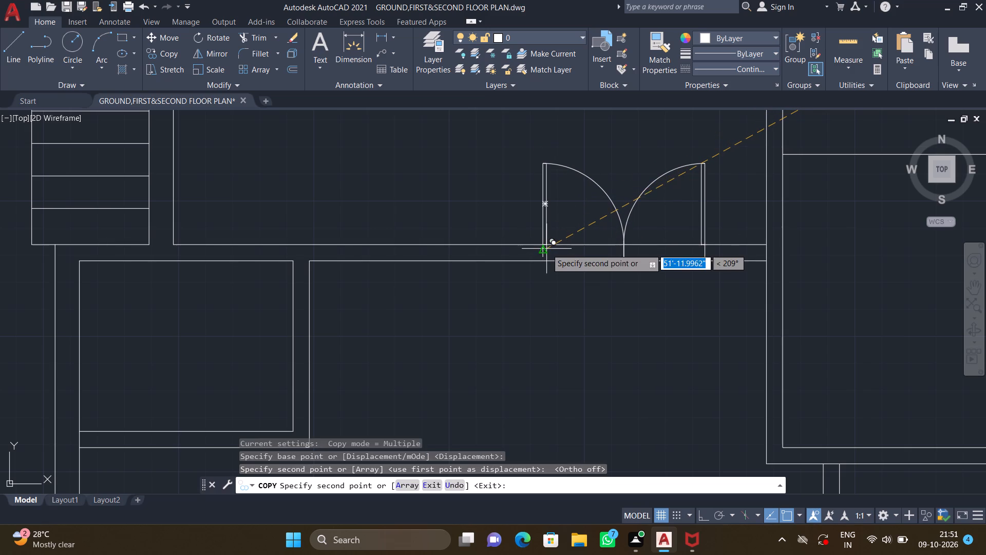
{"action": "key", "text": "Return"}
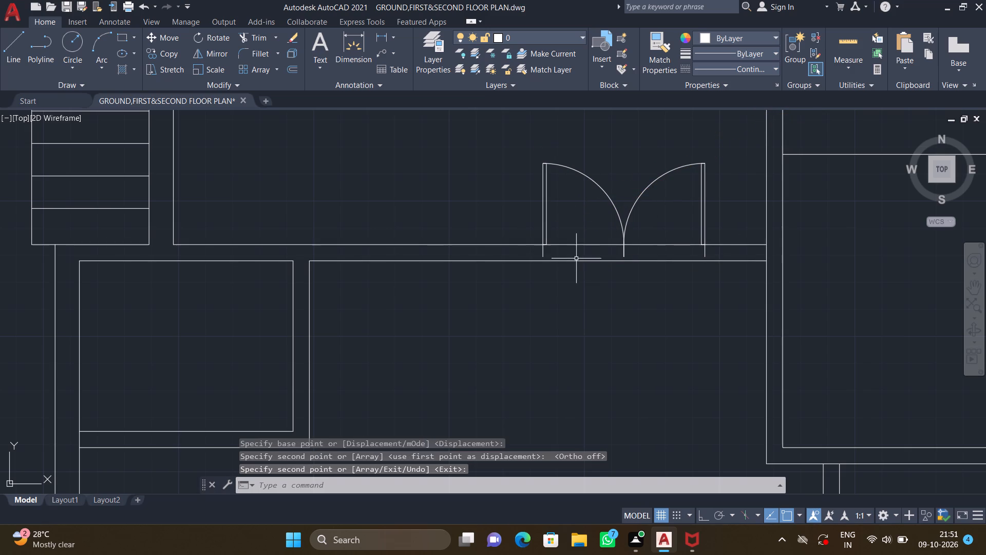
With ortho on, move the copied double door straight south until its jamb ends meet the wall's south face.
{"action": "middle_click_drag", "start_coordinate": [567, 268], "coordinate": [524, 289]}
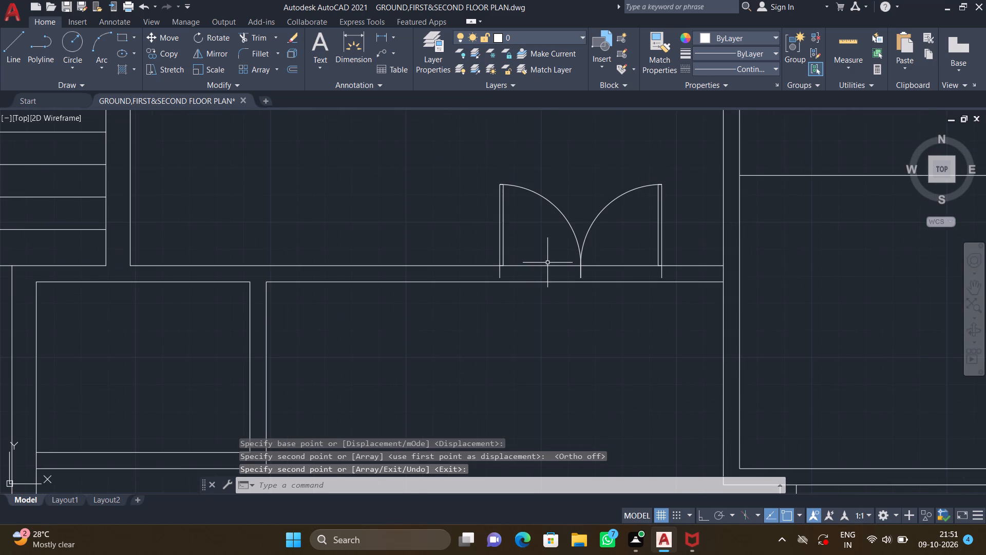
{"action": "key", "text": "F8"}
{"action": "key", "text": "m"}
{"action": "key", "text": "Return"}
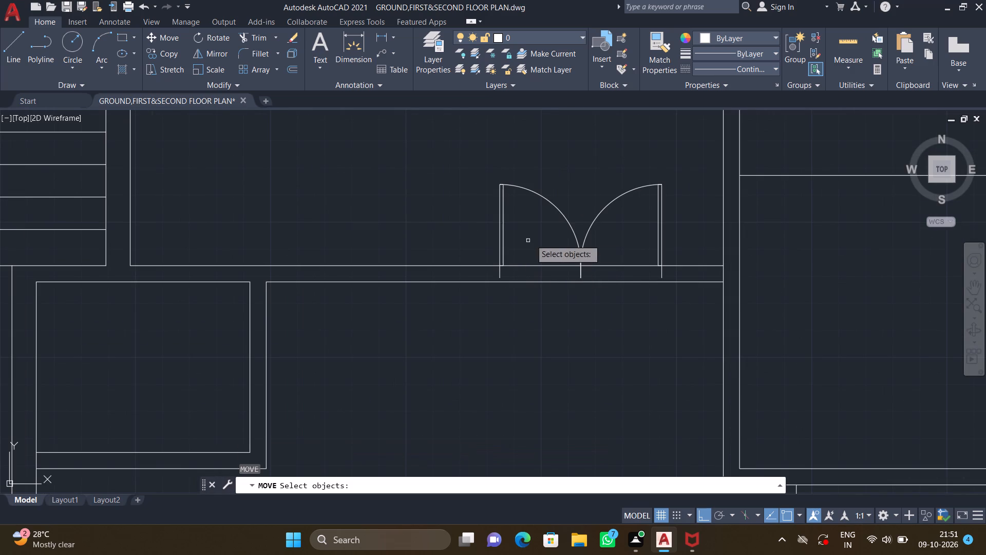
{"action": "left_click", "coordinate": [685, 229]}
{"action": "left_click", "coordinate": [430, 162]}
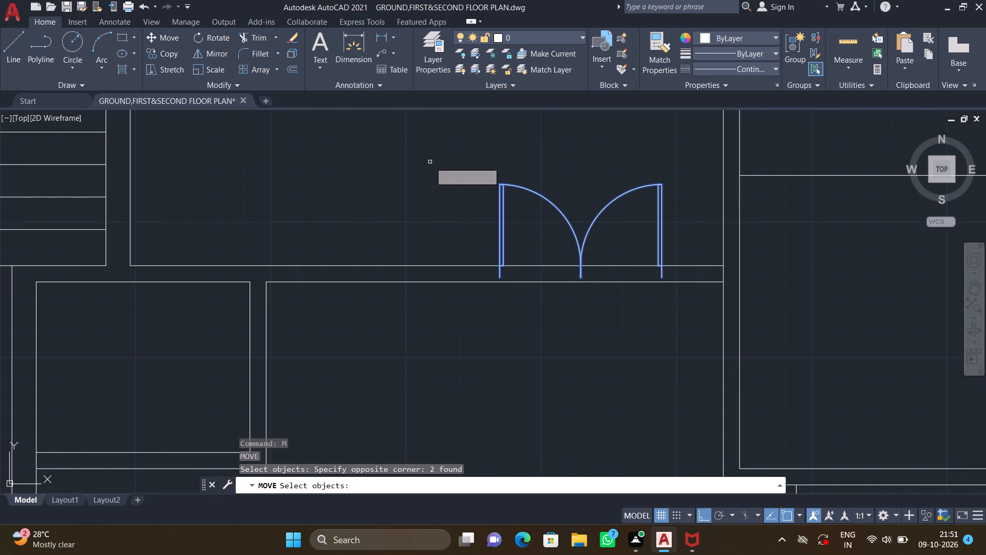
{"action": "key", "text": "Return"}
{"action": "scroll", "coordinate": [489, 282], "scroll_direction": "up", "scroll_amount": 3}
{"action": "left_click", "coordinate": [519, 262]}
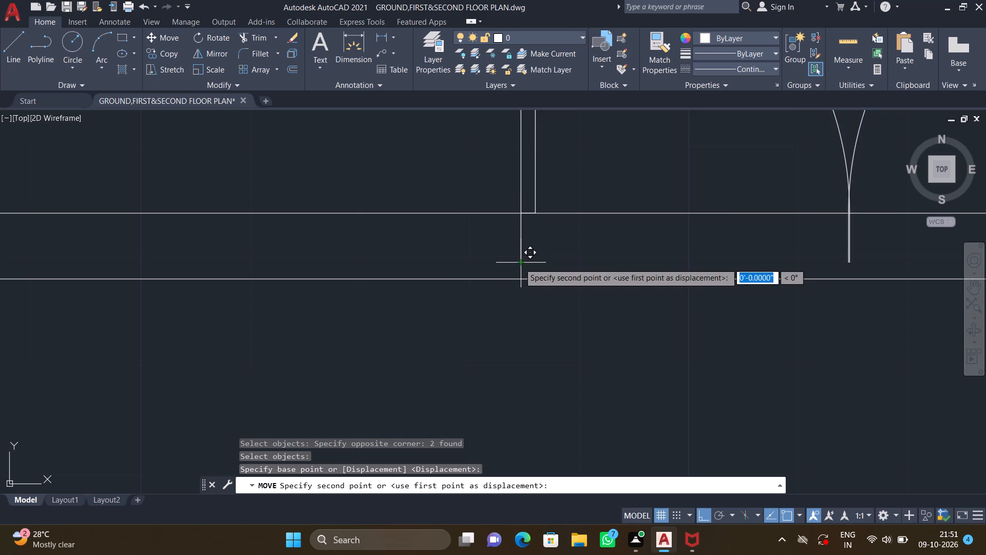
{"action": "left_click", "coordinate": [519, 276]}
{"action": "scroll", "coordinate": [549, 340], "scroll_direction": "down", "scroll_amount": 3}
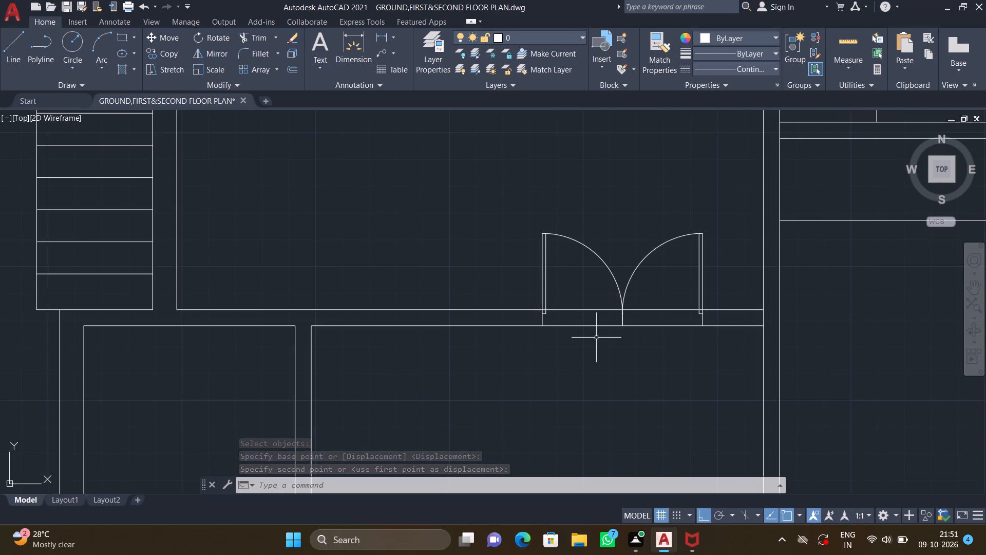
Rotate both leaves of the loose double door beside the plan by 270° about its east jamb end.
{"action": "scroll", "coordinate": [596, 338], "scroll_direction": "down", "scroll_amount": 3}
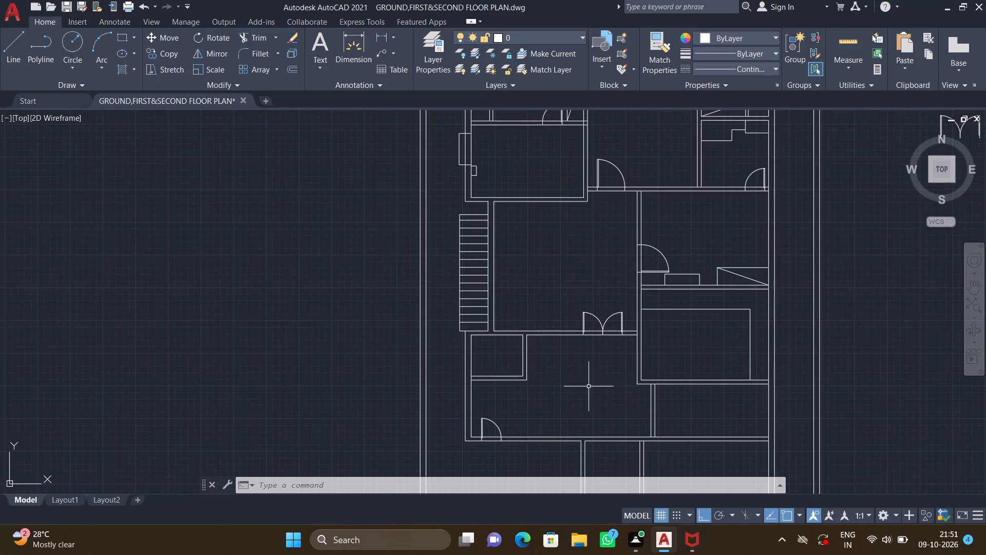
{"action": "scroll", "coordinate": [553, 363], "scroll_direction": "down", "scroll_amount": 3}
{"action": "middle_click_drag", "start_coordinate": [564, 376], "coordinate": [518, 341]}
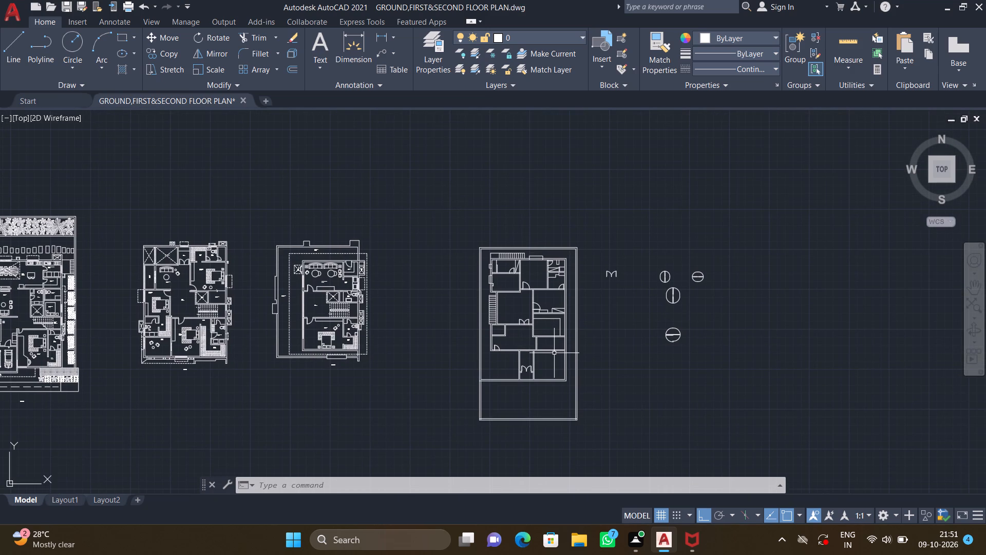
{"action": "middle_click_drag", "start_coordinate": [652, 275], "coordinate": [605, 294]}
{"action": "scroll", "coordinate": [580, 304], "scroll_direction": "up", "scroll_amount": 2}
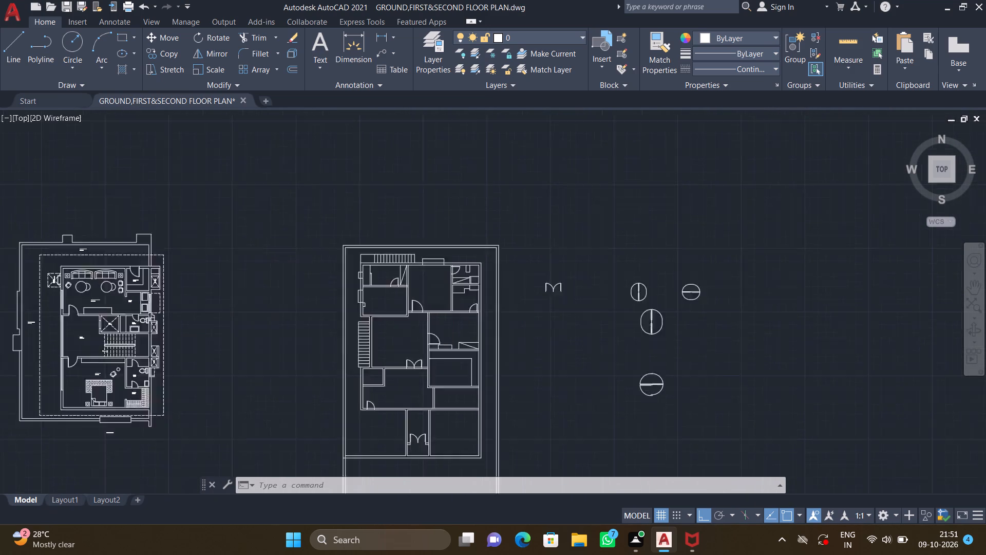
{"action": "scroll", "coordinate": [580, 304], "scroll_direction": "up", "scroll_amount": 1}
{"action": "type", "text": "ro"}
{"action": "key", "text": "Return"}
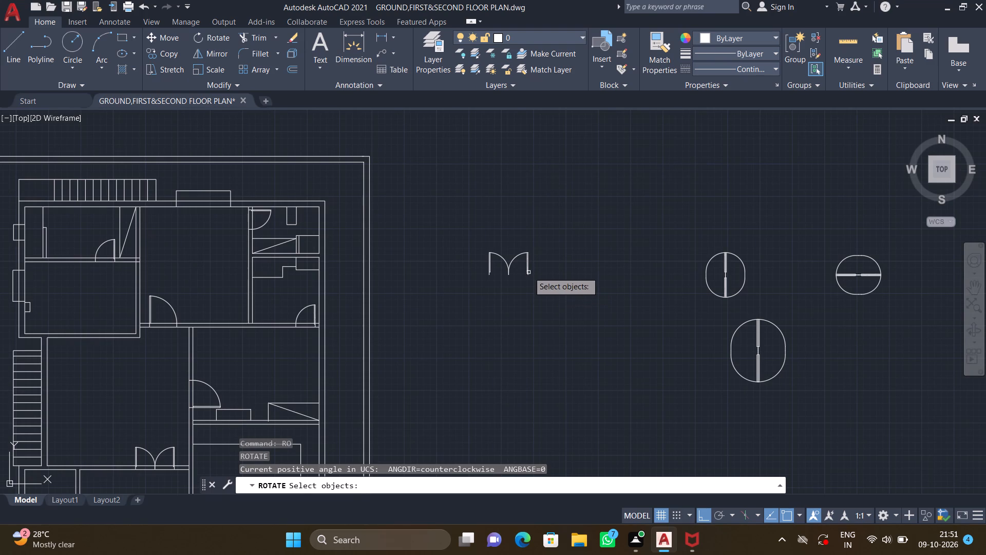
{"action": "left_click", "coordinate": [529, 268]}
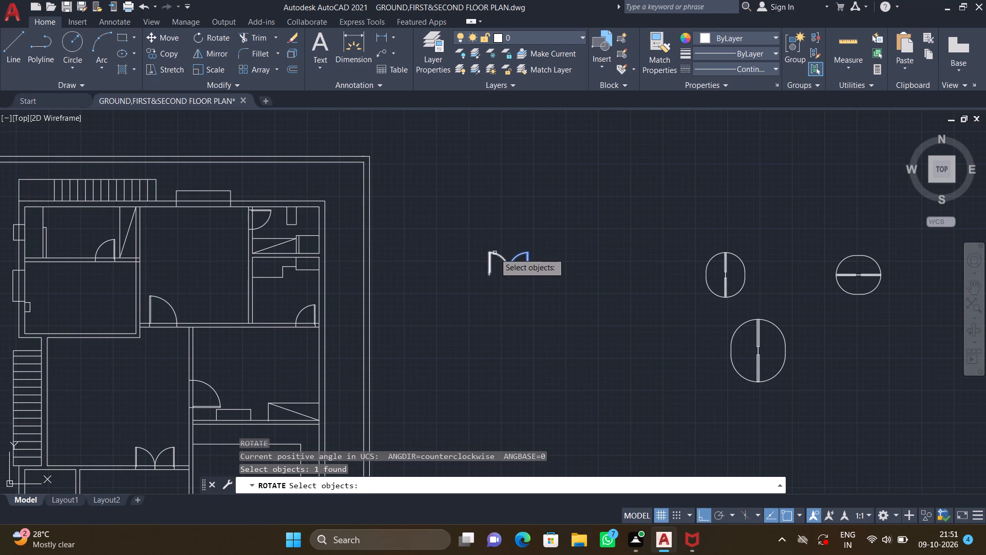
{"action": "left_click", "coordinate": [495, 253]}
{"action": "key", "text": "Return"}
{"action": "scroll", "coordinate": [534, 283], "scroll_direction": "up", "scroll_amount": 2}
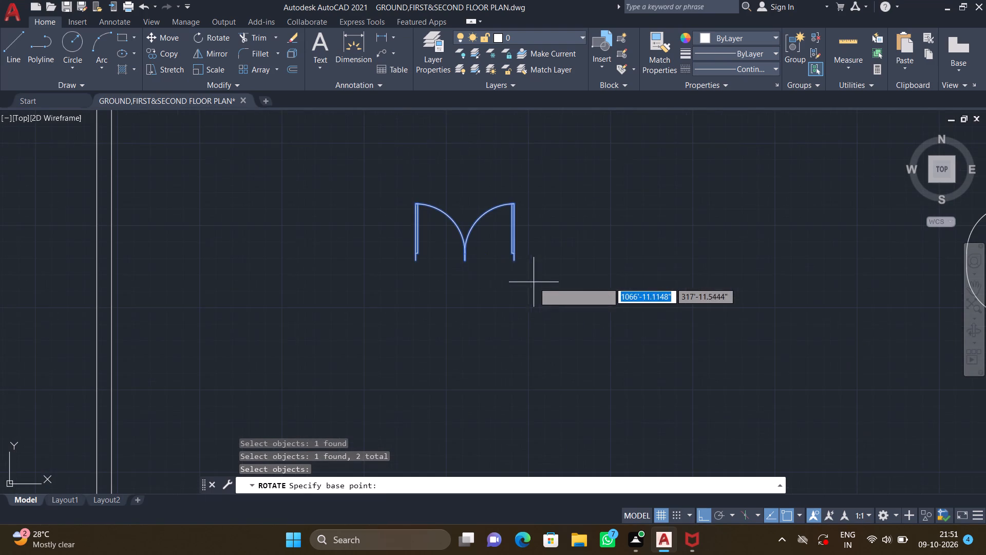
{"action": "left_click", "coordinate": [516, 257]}
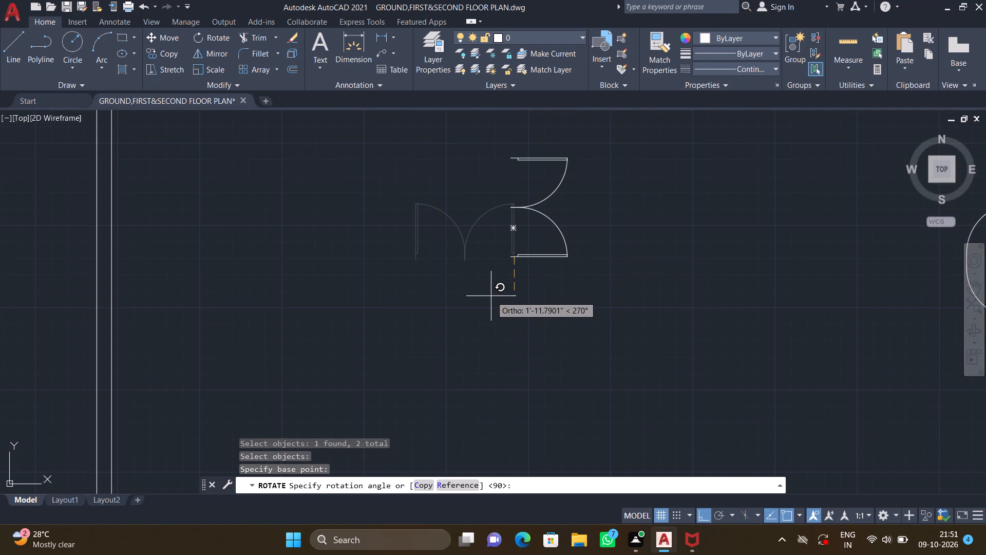
{"action": "left_click", "coordinate": [491, 296]}
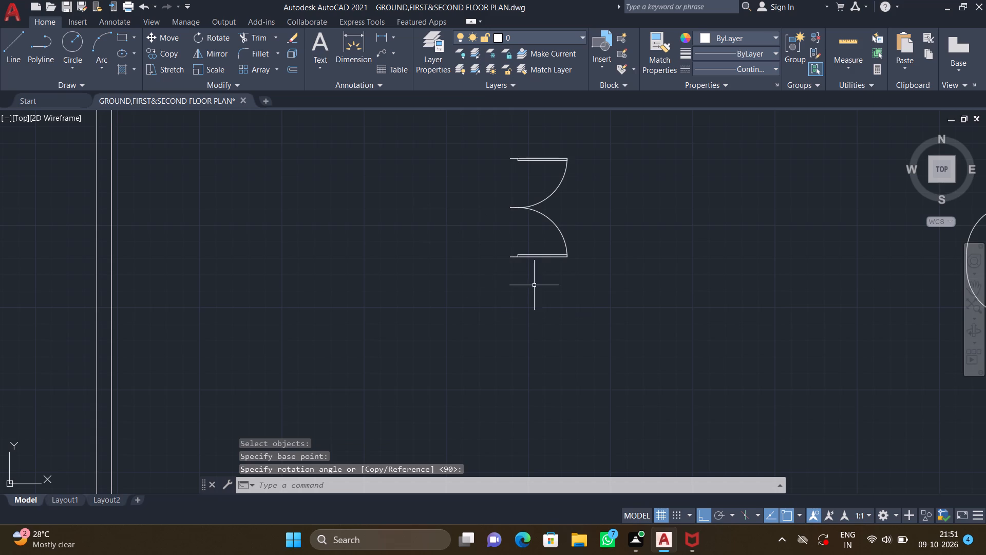
With ortho off, copy the rotated double door about 62' southwest onto the narrow room's east wall, near its north end.
{"action": "scroll", "coordinate": [572, 286], "scroll_direction": "down", "scroll_amount": 2}
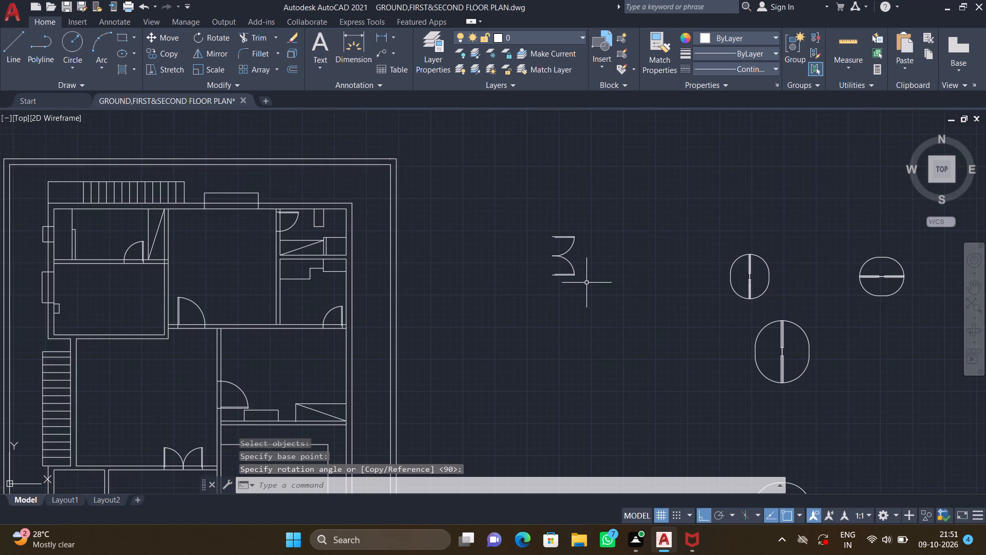
{"action": "type", "text": "co"}
{"action": "key", "text": "Return"}
{"action": "left_click_drag", "start_coordinate": [590, 291], "coordinate": [585, 287]}
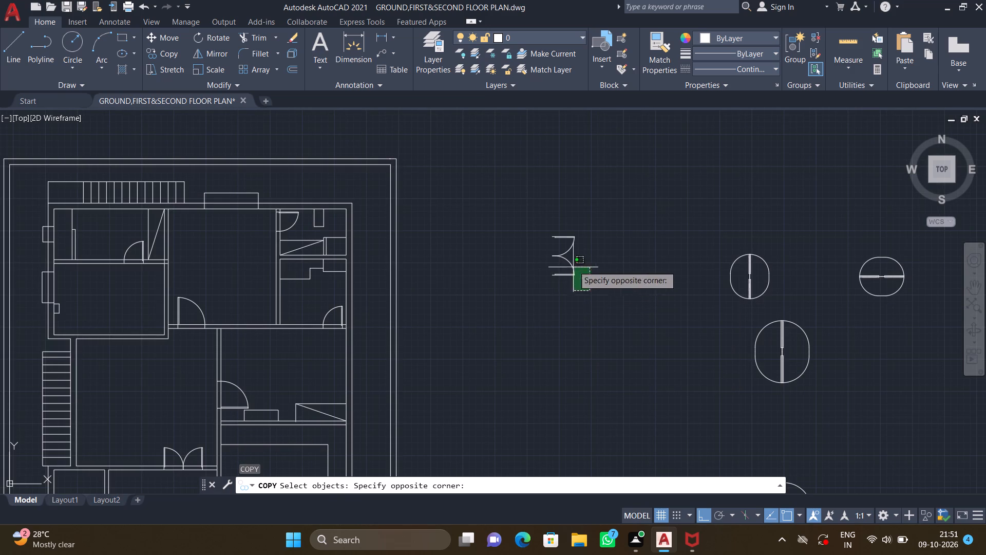
{"action": "left_click", "coordinate": [538, 207]}
{"action": "key", "text": "Return"}
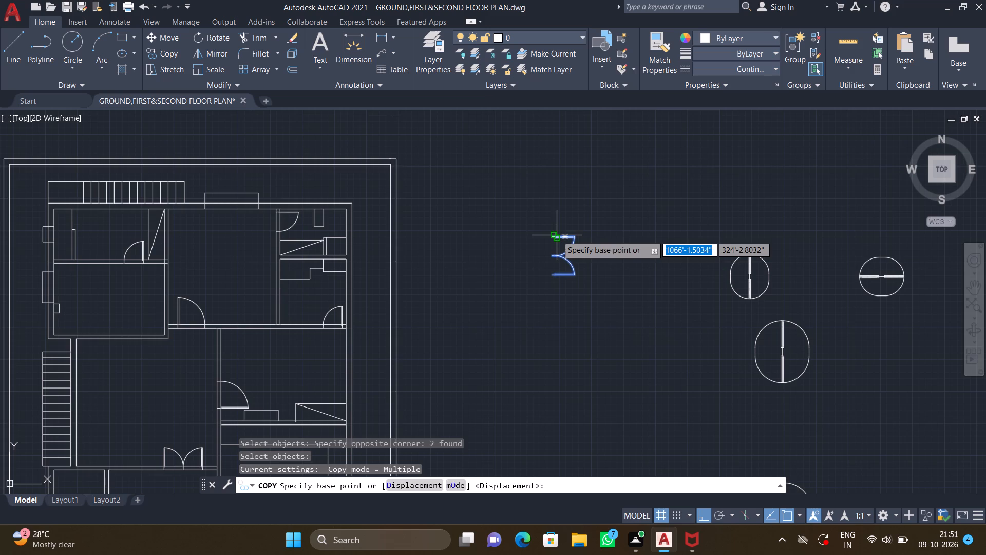
{"action": "left_click", "coordinate": [557, 235]}
{"action": "scroll", "coordinate": [520, 284], "scroll_direction": "down", "scroll_amount": 3}
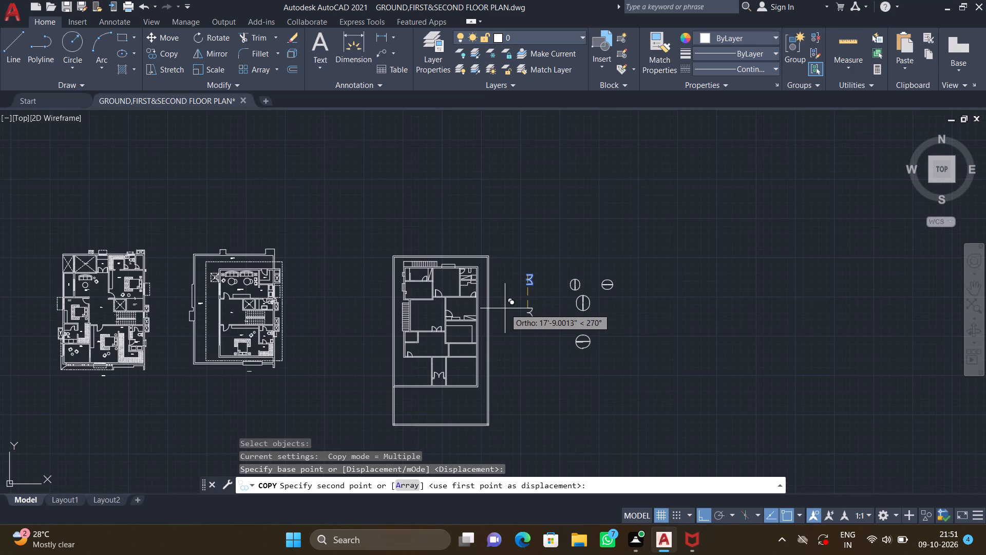
{"action": "key", "text": "F8"}
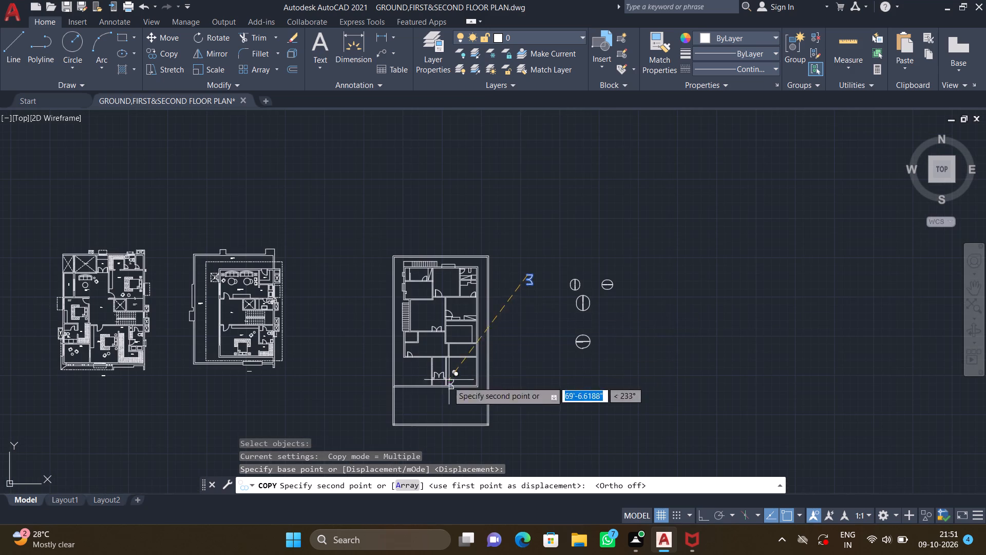
{"action": "middle_click_drag", "start_coordinate": [445, 371], "coordinate": [465, 325]}
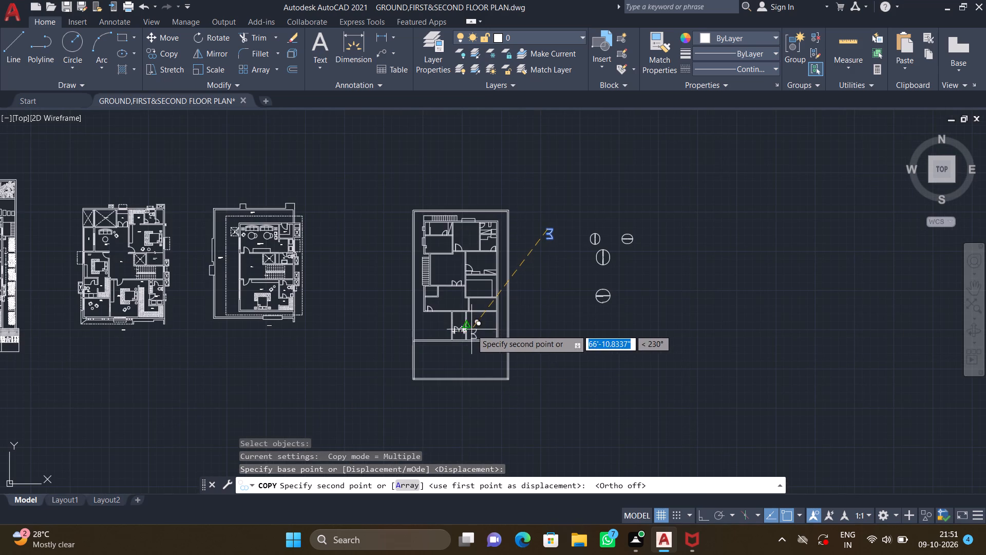
{"action": "scroll", "coordinate": [470, 331], "scroll_direction": "up", "scroll_amount": 5}
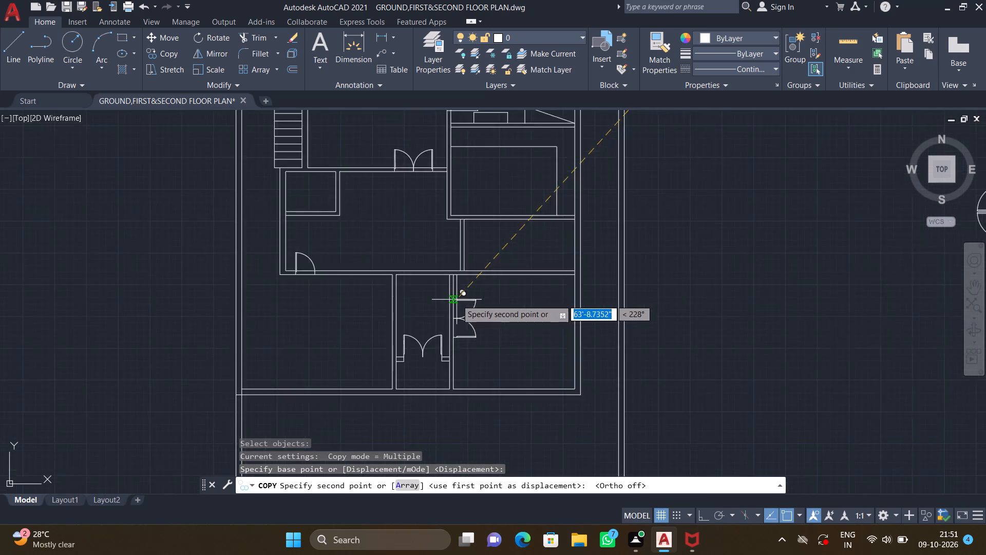
{"action": "scroll", "coordinate": [457, 300], "scroll_direction": "up", "scroll_amount": 1}
{"action": "scroll", "coordinate": [434, 255], "scroll_direction": "up", "scroll_amount": 1}
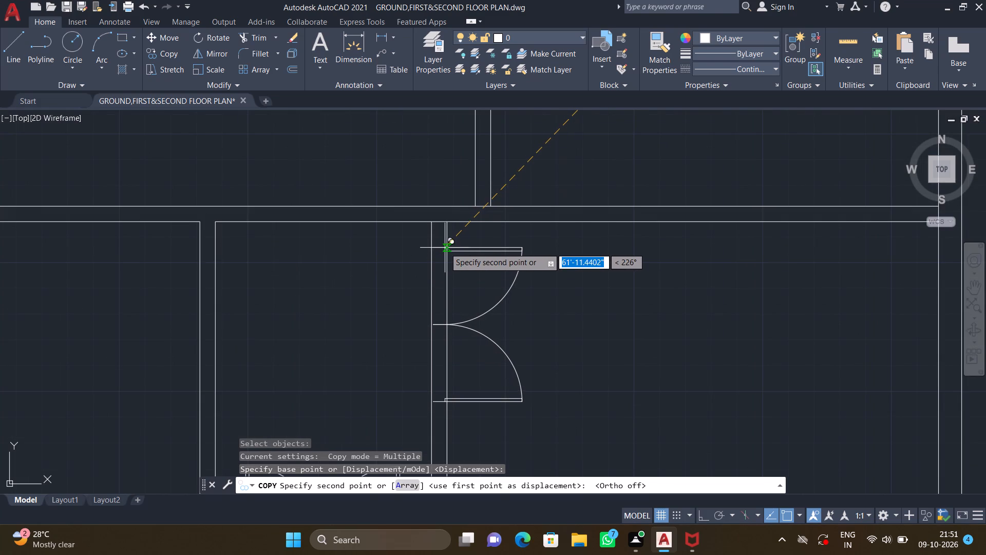
{"action": "double_click", "coordinate": [444, 247]}
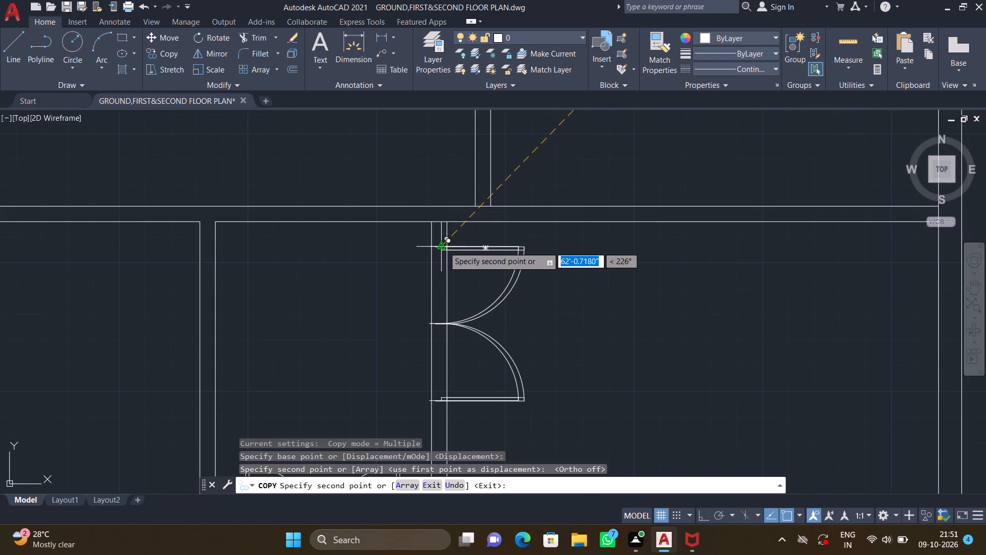
{"action": "key", "text": "Return"}
With ortho on, move the new double door straight west until its jamb ends meet the wall's west face.
{"action": "middle_click_drag", "start_coordinate": [465, 329], "coordinate": [469, 318]}
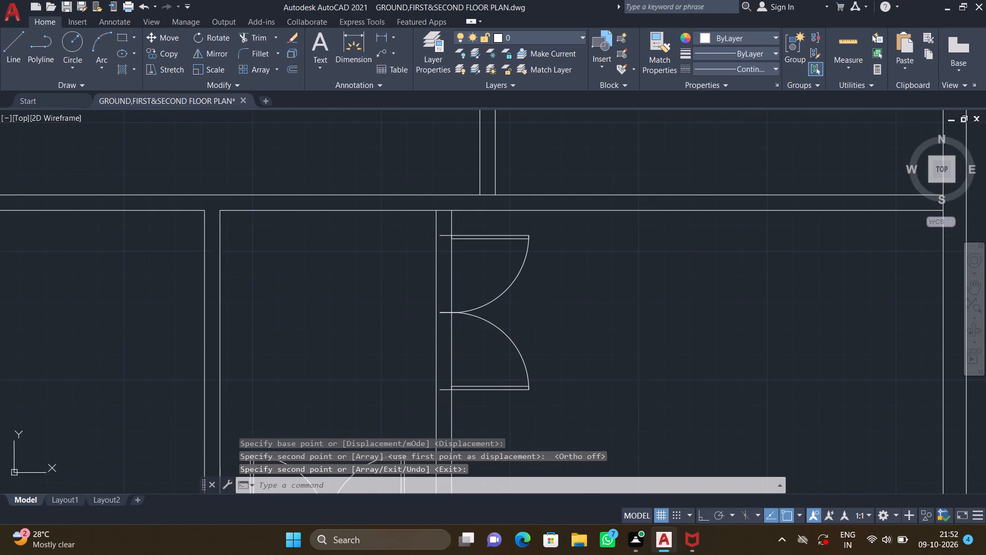
{"action": "key", "text": "F8"}
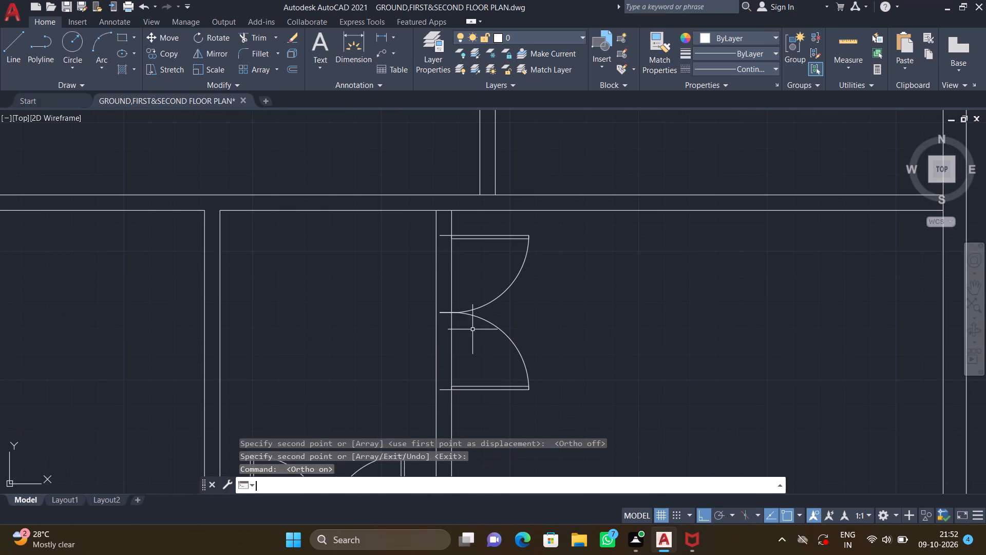
{"action": "key", "text": "m"}
{"action": "key", "text": "Return"}
{"action": "left_click", "coordinate": [467, 312]}
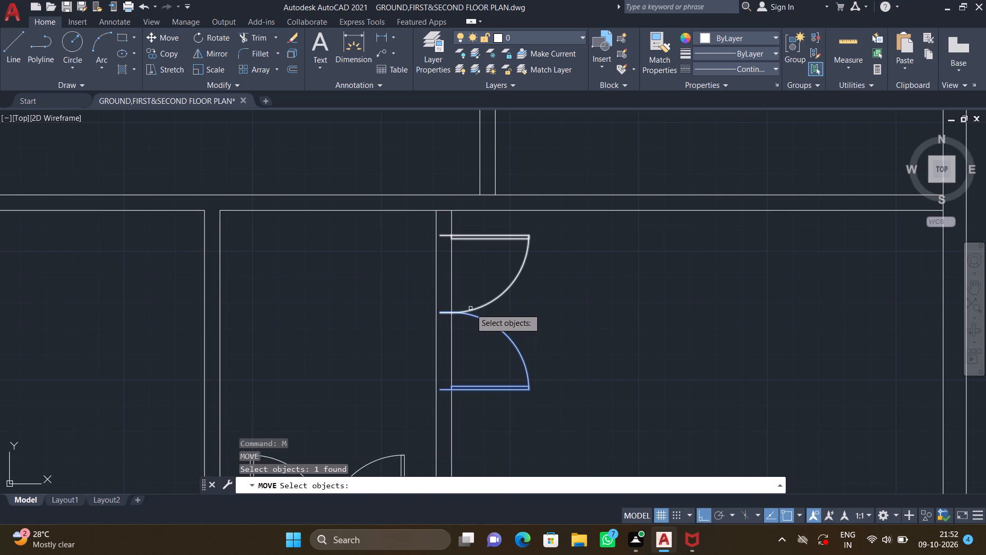
{"action": "left_click", "coordinate": [471, 308]}
{"action": "key", "text": "Return"}
{"action": "scroll", "coordinate": [439, 330], "scroll_direction": "up", "scroll_amount": 1}
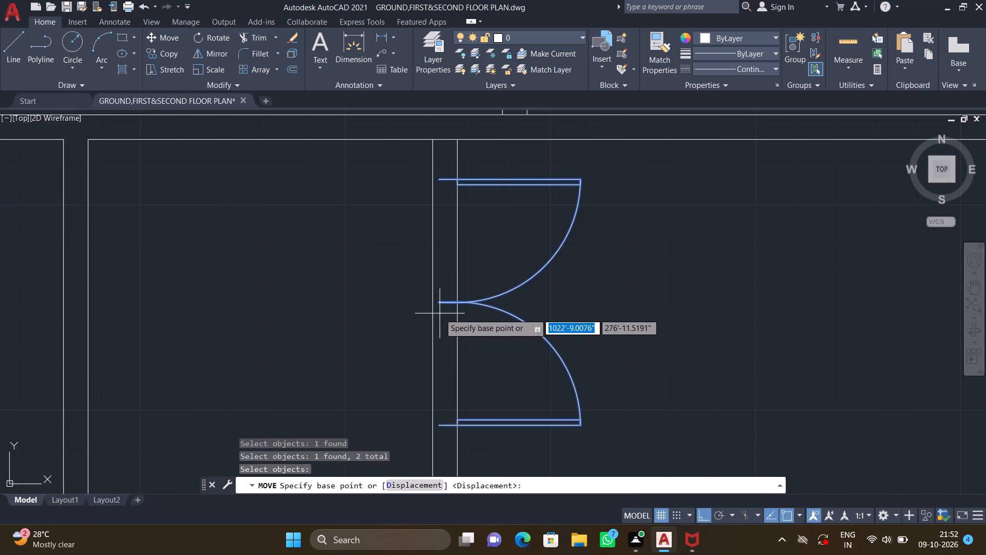
{"action": "scroll", "coordinate": [438, 176], "scroll_direction": "up", "scroll_amount": 2}
{"action": "left_click", "coordinate": [438, 186]}
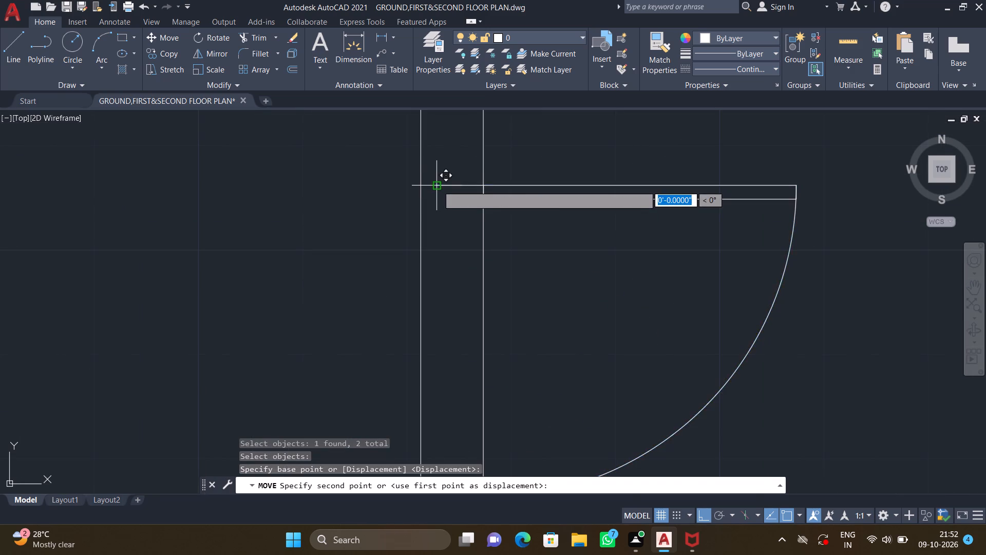
{"action": "left_click", "coordinate": [422, 187]}
{"action": "scroll", "coordinate": [452, 209], "scroll_direction": "down", "scroll_amount": 3}
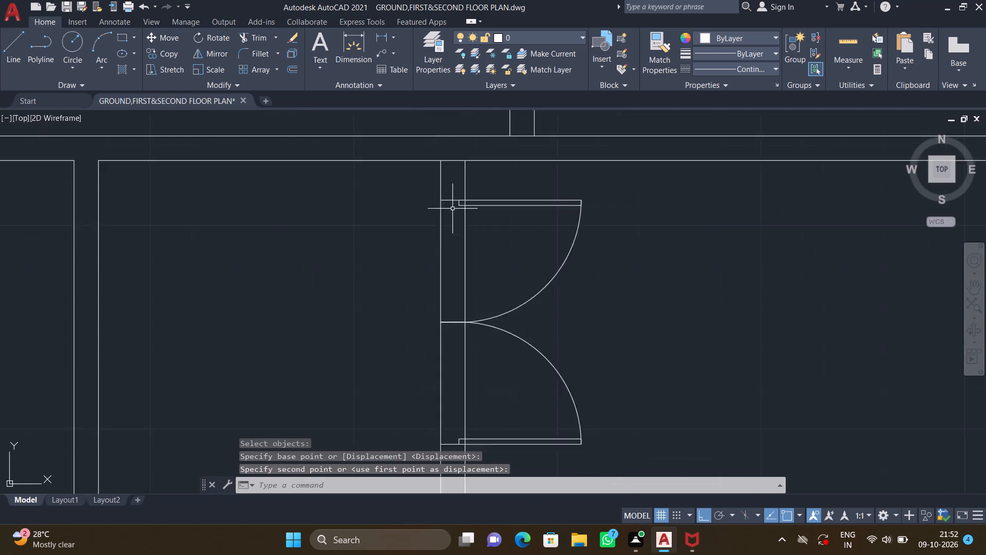
Insert the Toilet - top block from the House Designer blocks in DesignCenter into the empty space east of the plan.
{"action": "scroll", "coordinate": [478, 245], "scroll_direction": "down", "scroll_amount": 2}
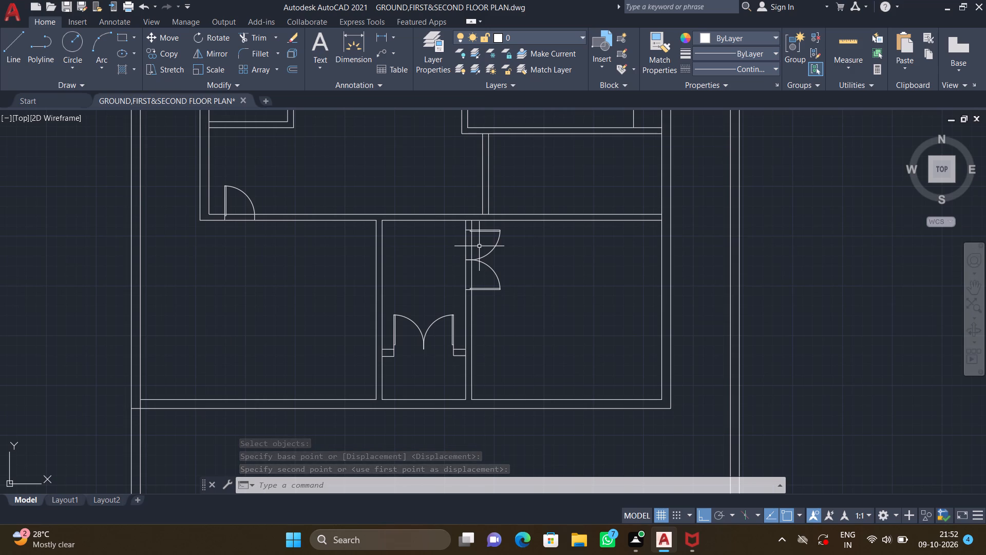
{"action": "scroll", "coordinate": [463, 236], "scroll_direction": "down", "scroll_amount": 3}
{"action": "middle_click_drag", "start_coordinate": [422, 260], "coordinate": [438, 320]}
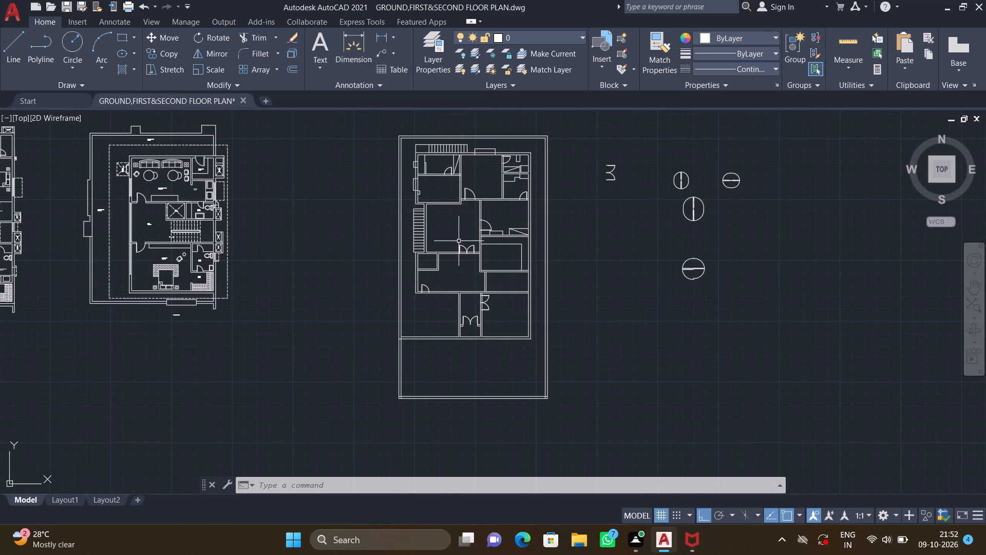
{"action": "middle_click_drag", "start_coordinate": [457, 246], "coordinate": [472, 267]}
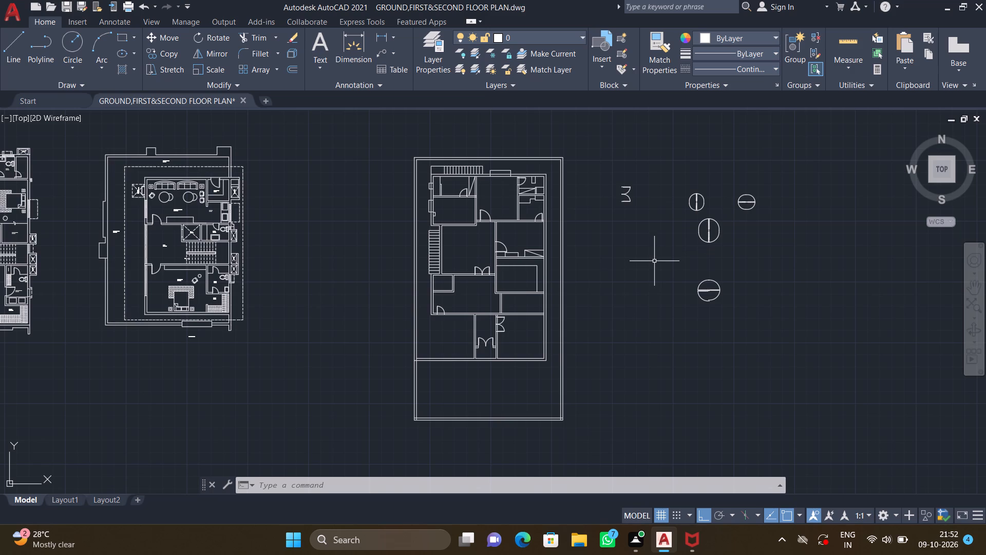
{"action": "key", "text": "ctrl+2"}
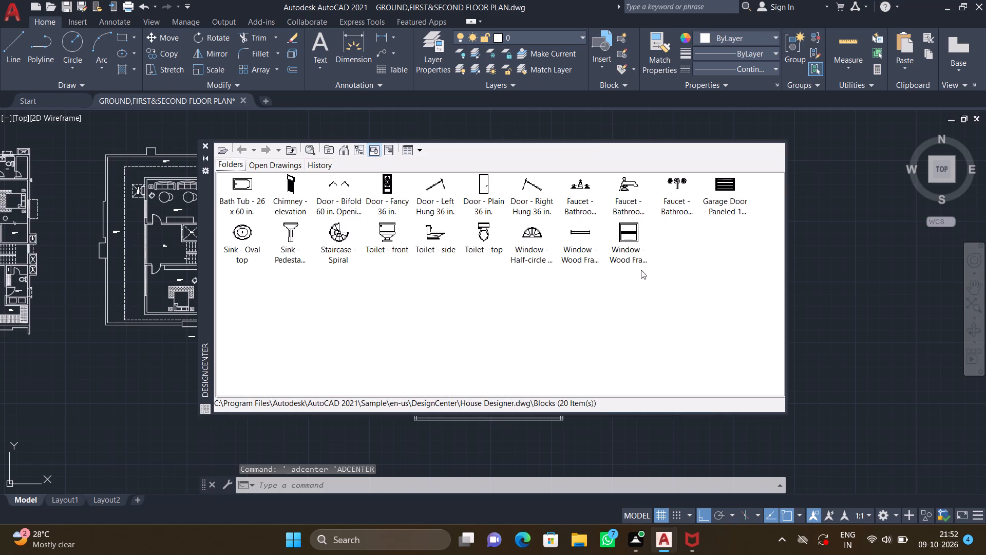
{"action": "left_click", "coordinate": [481, 233]}
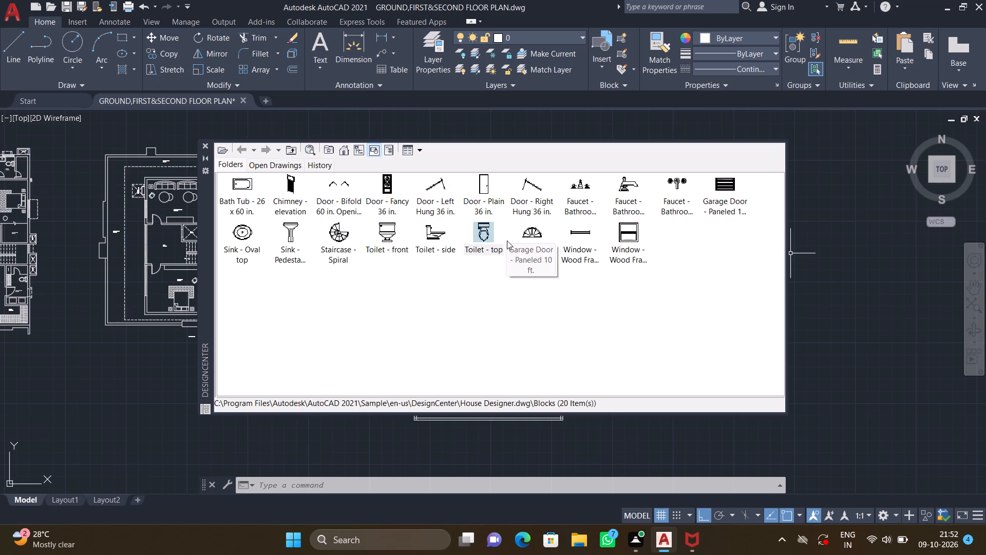
{"action": "left_click_drag", "start_coordinate": [484, 232], "coordinate": [818, 230]}
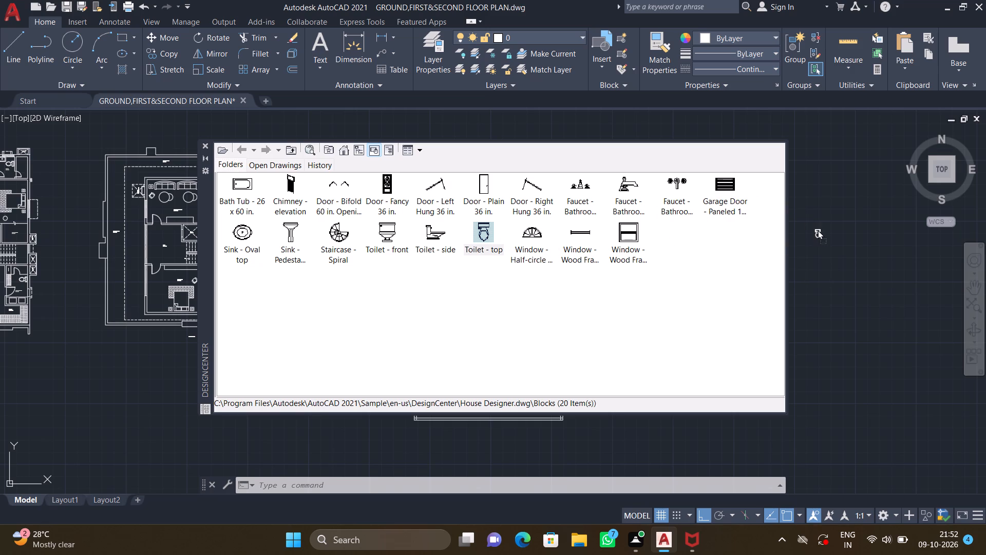
{"action": "left_click_drag", "start_coordinate": [818, 230], "coordinate": [818, 230]}
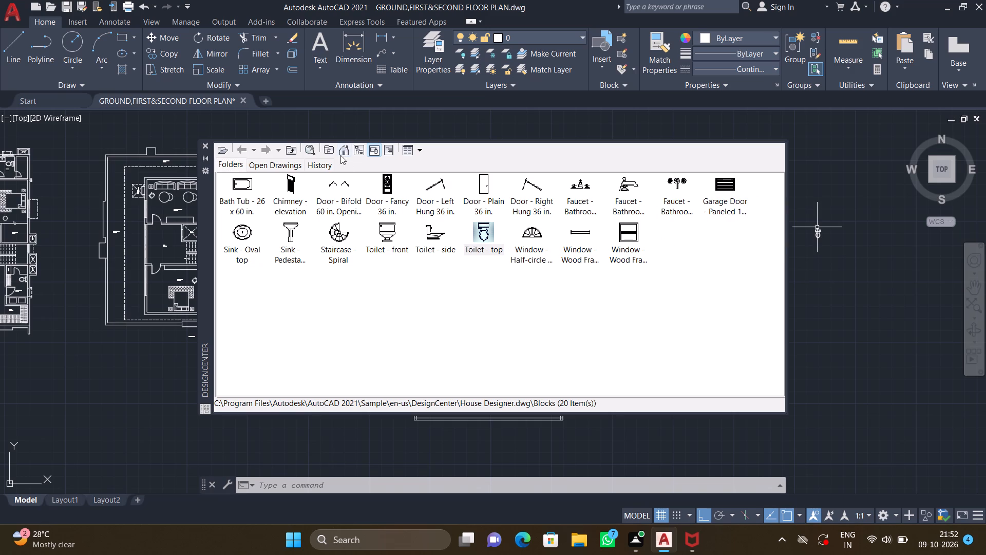
Open the contents of Home - Space Planner.dwg from the en-us DesignCenter sample folder.
{"action": "double_click", "coordinate": [344, 152]}
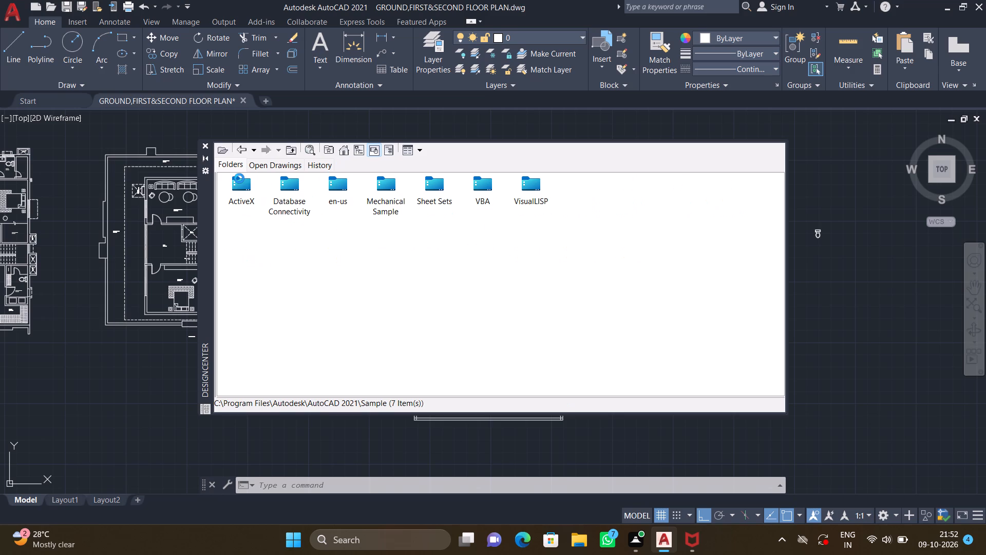
{"action": "double_click", "coordinate": [339, 185]}
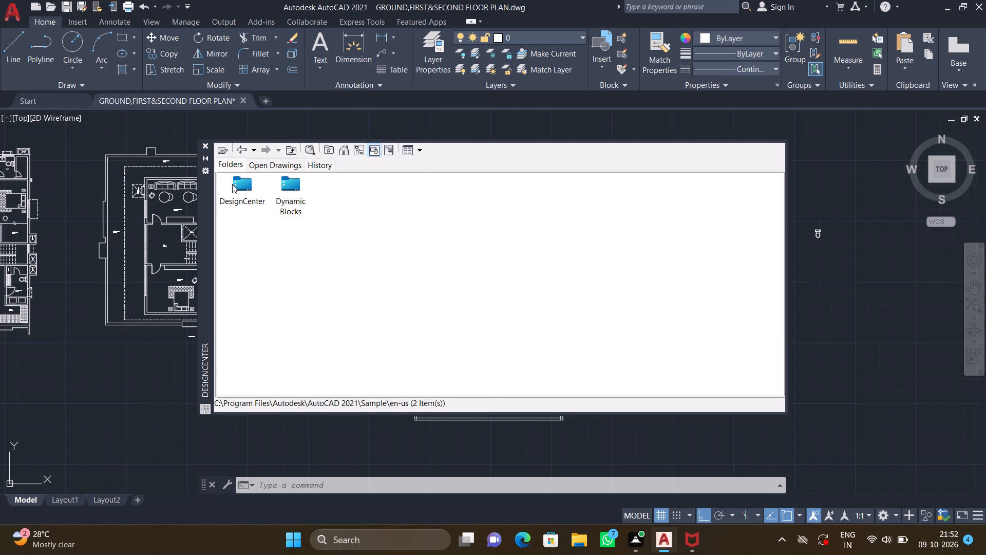
{"action": "double_click", "coordinate": [232, 184]}
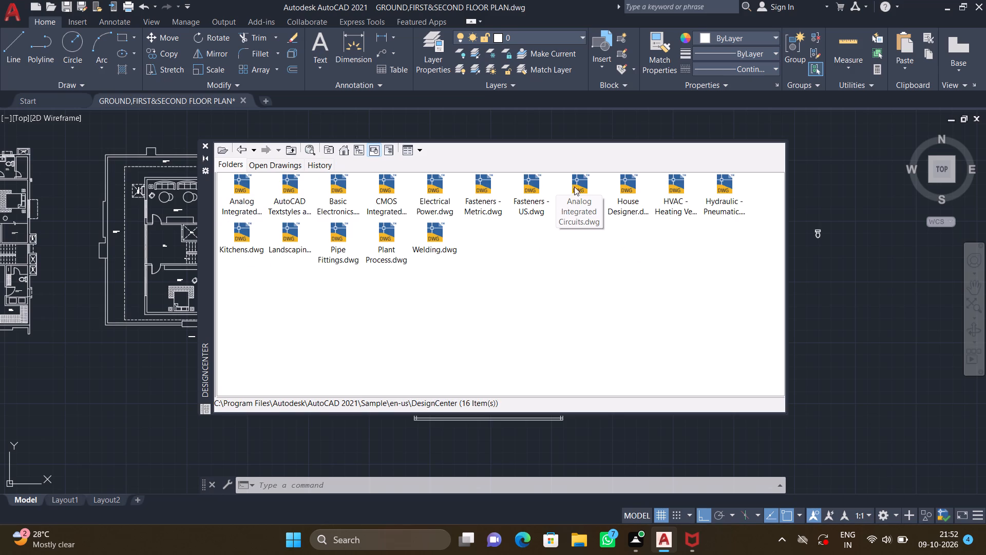
{"action": "double_click", "coordinate": [575, 186]}
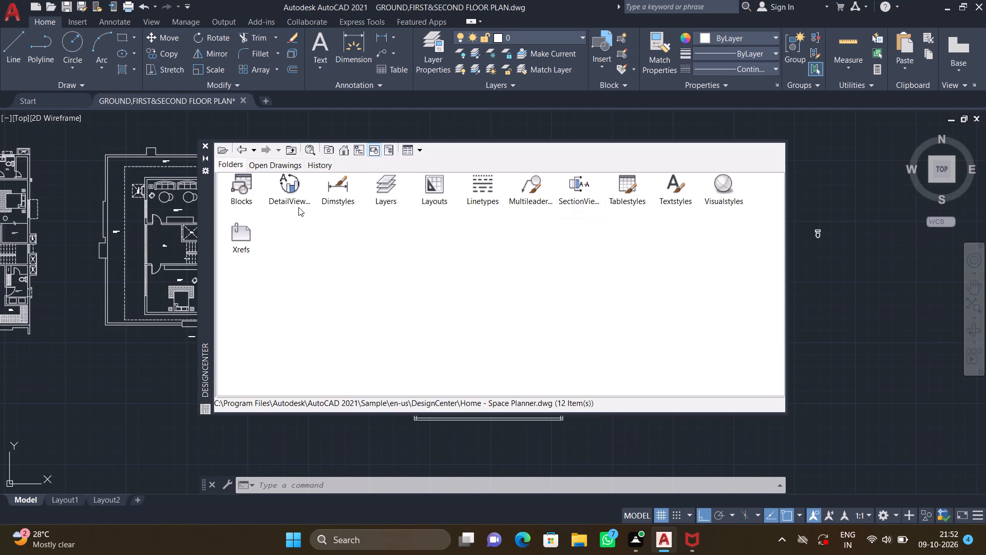
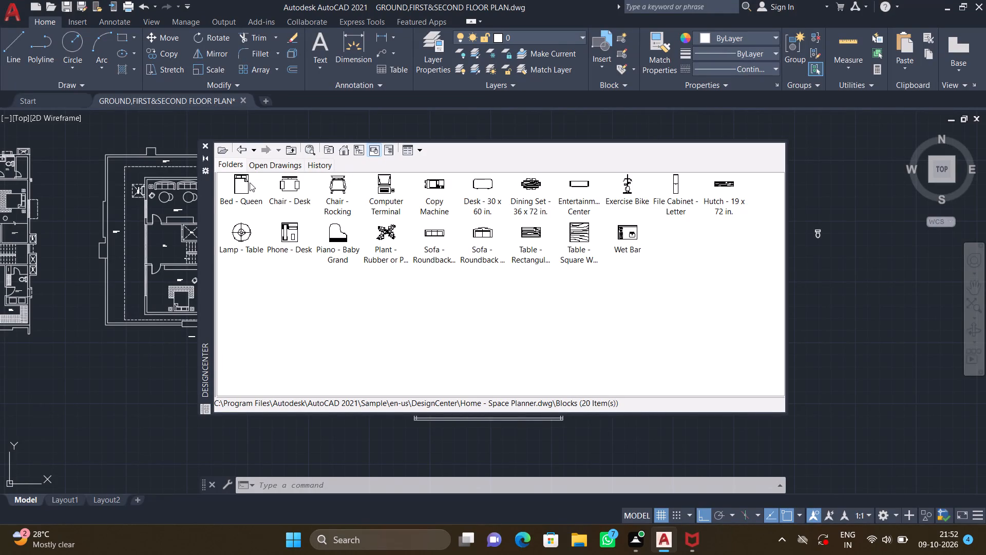
Insert the Bed - Queen block from DesignCenter into the empty space east of the plan, southeast of the toilet.
{"action": "left_click_drag", "start_coordinate": [244, 181], "coordinate": [825, 283]}
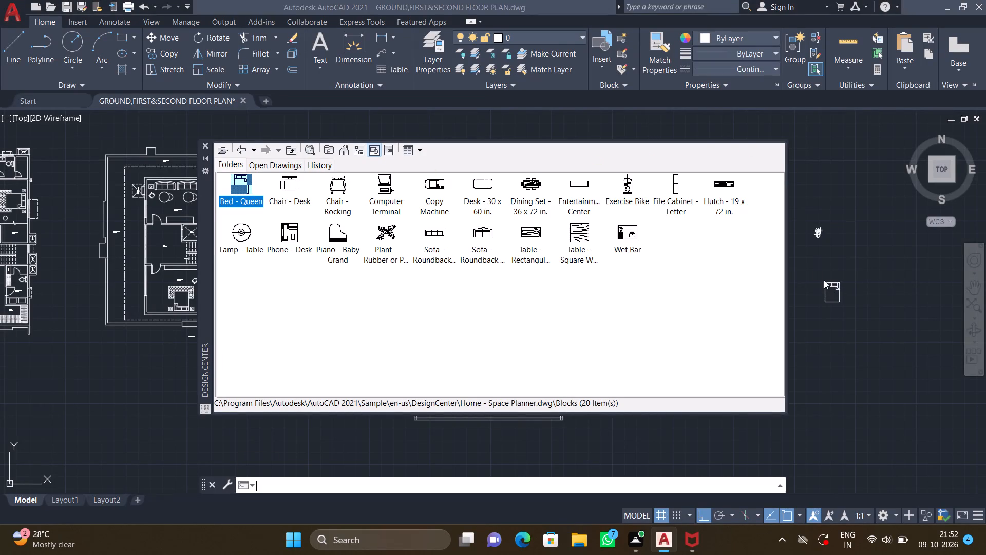
Insert the Chair - Desk block southeast of the bed and the Chair - Rocking block just east of the toilet.
{"action": "left_click_drag", "start_coordinate": [293, 179], "coordinate": [397, 205]}
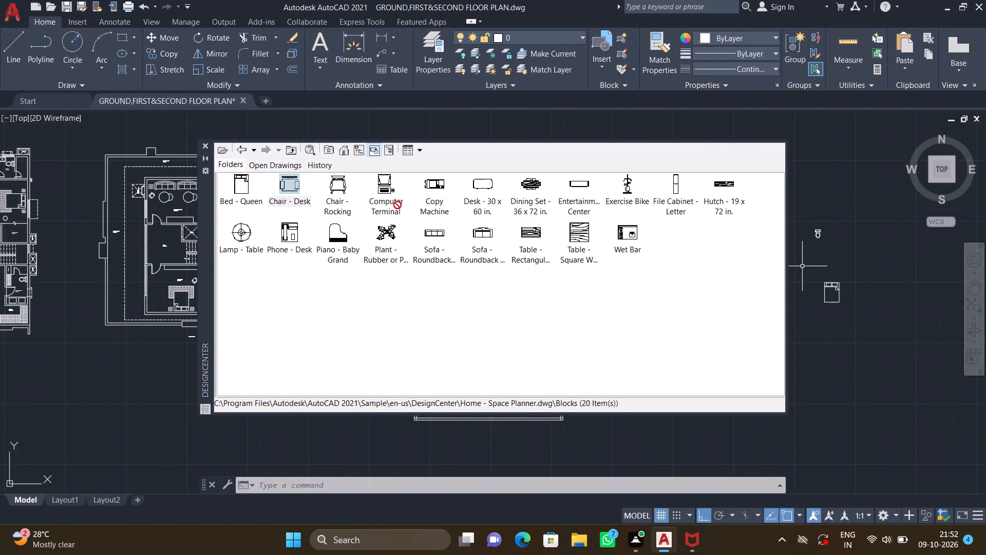
{"action": "left_click_drag", "start_coordinate": [397, 205], "coordinate": [873, 381]}
{"action": "left_click_drag", "start_coordinate": [340, 189], "coordinate": [844, 232]}
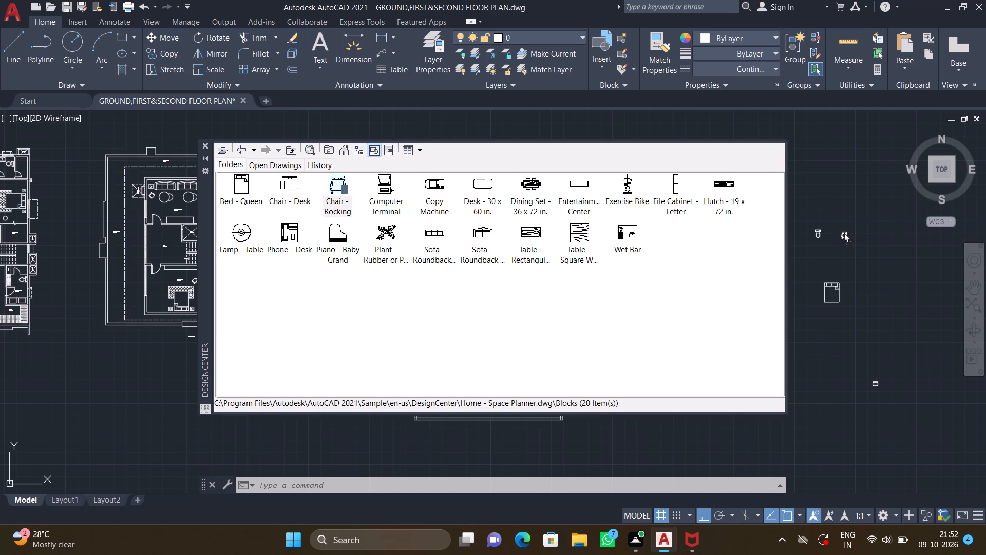
{"action": "left_click_drag", "start_coordinate": [844, 232], "coordinate": [843, 232]}
Insert the Dining Set - 36 x 72 in. block south of the bed, beside the desk chair.
{"action": "left_click_drag", "start_coordinate": [528, 185], "coordinate": [561, 207]}
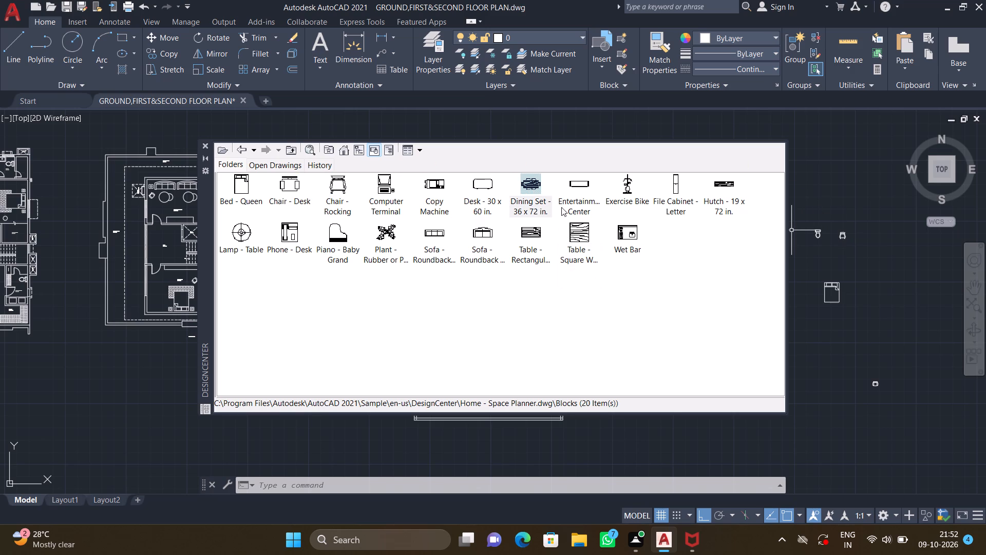
{"action": "left_click_drag", "start_coordinate": [561, 207], "coordinate": [816, 390]}
{"action": "left_click", "coordinate": [815, 388]}
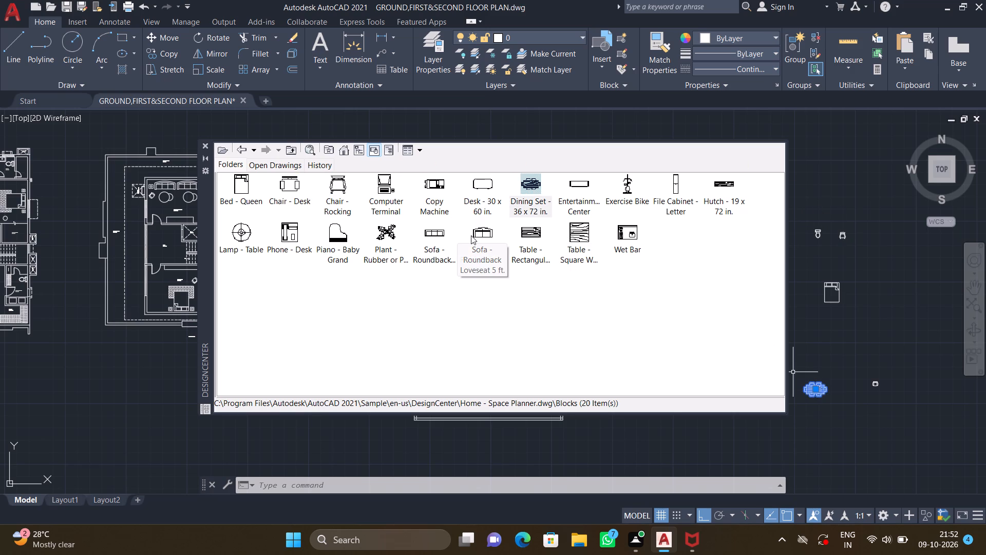
Insert the Sofa - Roundback 7 ft. block north of the toilet and the Sofa - Roundback Loveseat 5 ft. block between them.
{"action": "left_click_drag", "start_coordinate": [434, 235], "coordinate": [817, 163]}
{"action": "left_click_drag", "start_coordinate": [476, 219], "coordinate": [482, 236]}
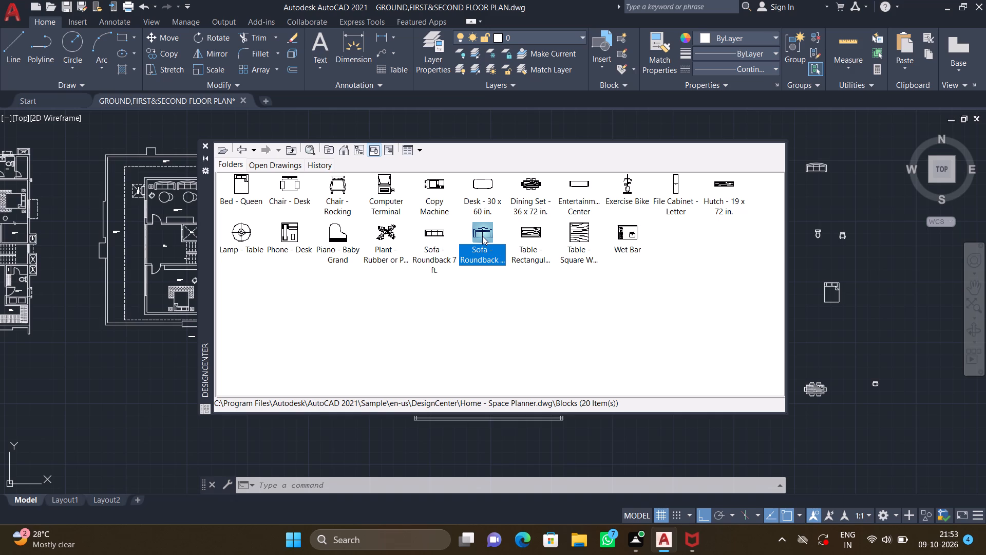
{"action": "left_click_drag", "start_coordinate": [483, 236], "coordinate": [817, 199]}
Insert the square woodgrain table north of the dining set and the rectangular 60 x 30 in. woodgrain table below the toilet, then close DesignCenter.
{"action": "left_click_drag", "start_coordinate": [575, 239], "coordinate": [774, 355]}
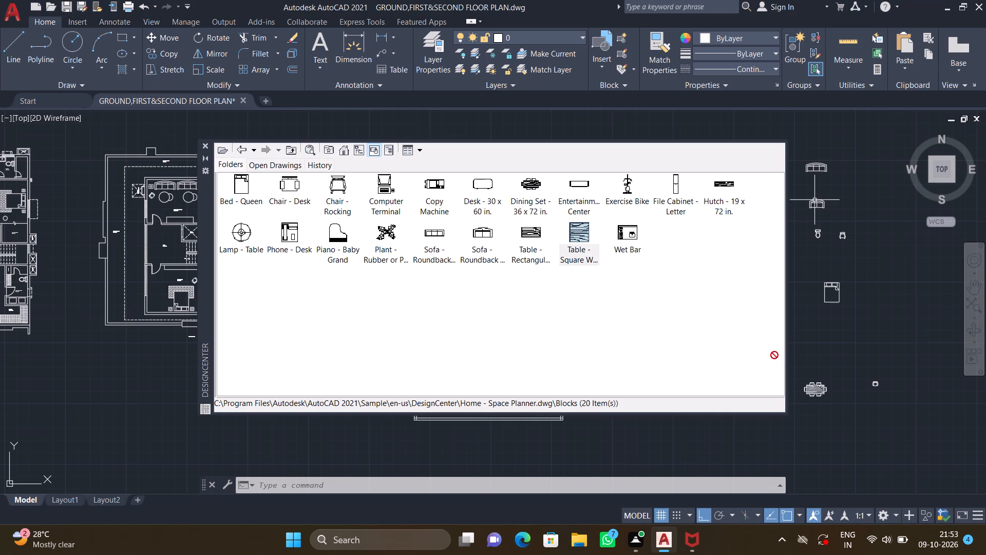
{"action": "left_click_drag", "start_coordinate": [774, 355], "coordinate": [819, 344]}
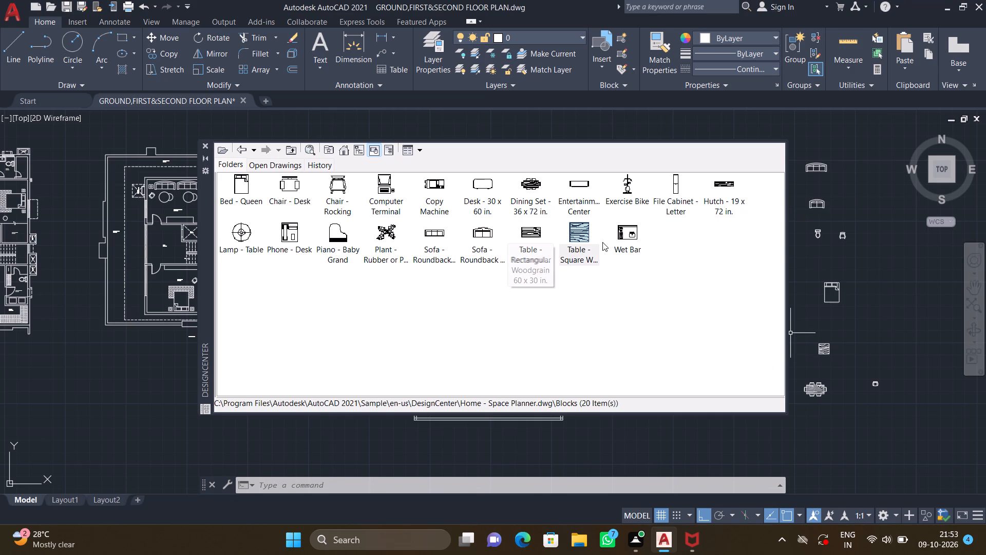
{"action": "left_click_drag", "start_coordinate": [534, 235], "coordinate": [712, 237]}
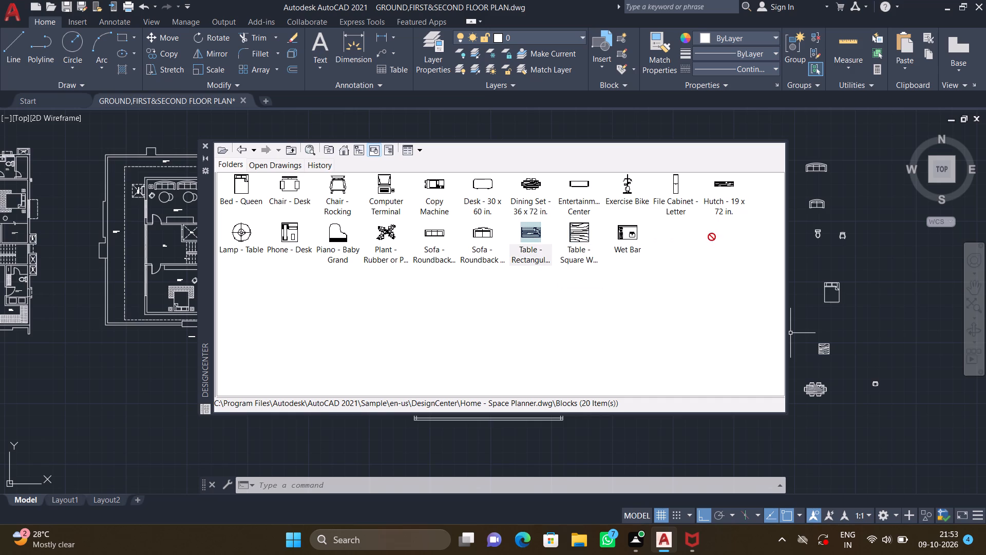
{"action": "left_click_drag", "start_coordinate": [712, 237], "coordinate": [807, 255]}
{"action": "left_click", "coordinate": [206, 143]}
With ortho off, copy the toilet about 97' northwest into the plan's northeast bathroom, its tank near the north wall by the east corner.
{"action": "scroll", "coordinate": [352, 183], "scroll_direction": "down", "scroll_amount": 1}
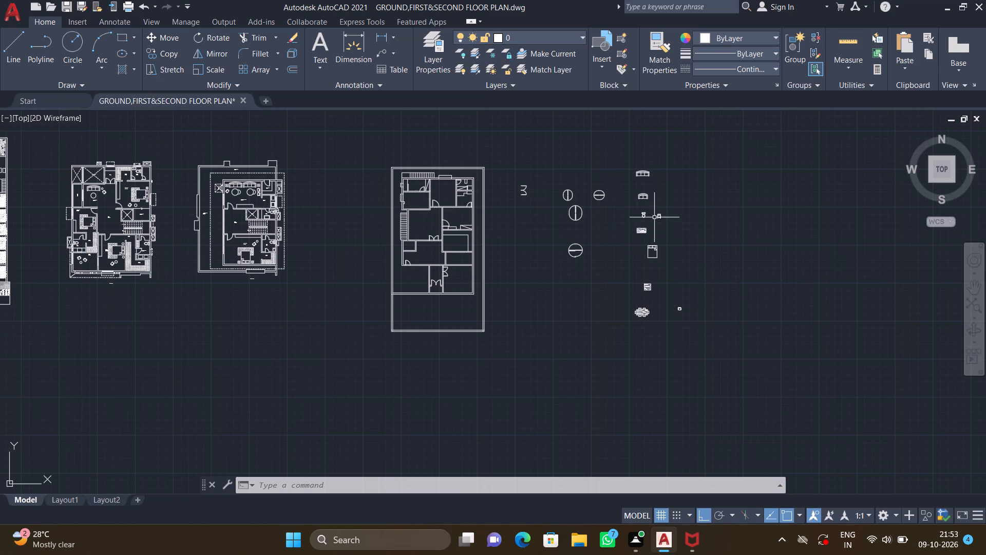
{"action": "scroll", "coordinate": [655, 217], "scroll_direction": "up", "scroll_amount": 2}
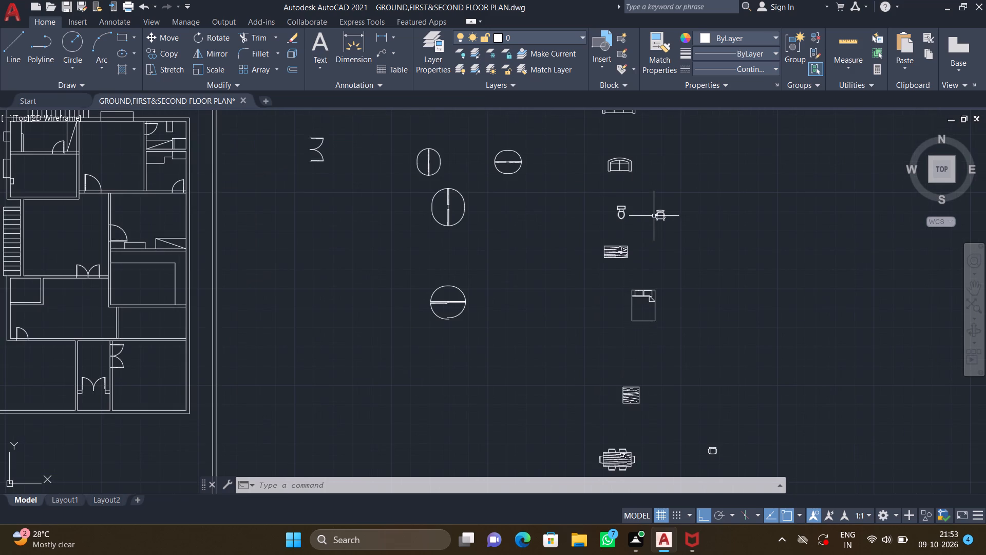
{"action": "scroll", "coordinate": [635, 213], "scroll_direction": "up", "scroll_amount": 2}
{"action": "type", "text": "co"}
{"action": "key", "text": "Return"}
{"action": "left_click_drag", "start_coordinate": [618, 217], "coordinate": [610, 213]}
{"action": "left_click", "coordinate": [559, 196]}
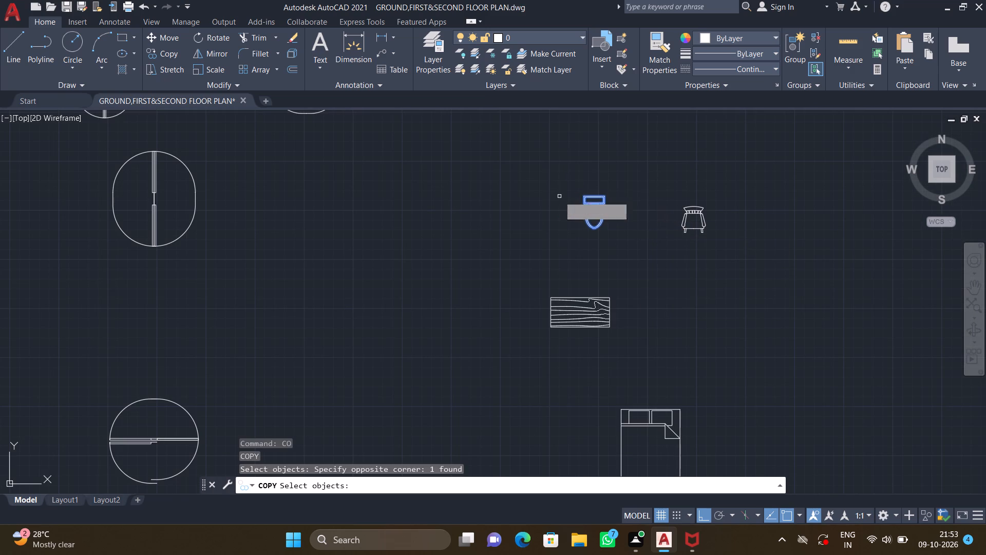
{"action": "key", "text": "Return"}
{"action": "left_click", "coordinate": [594, 198]}
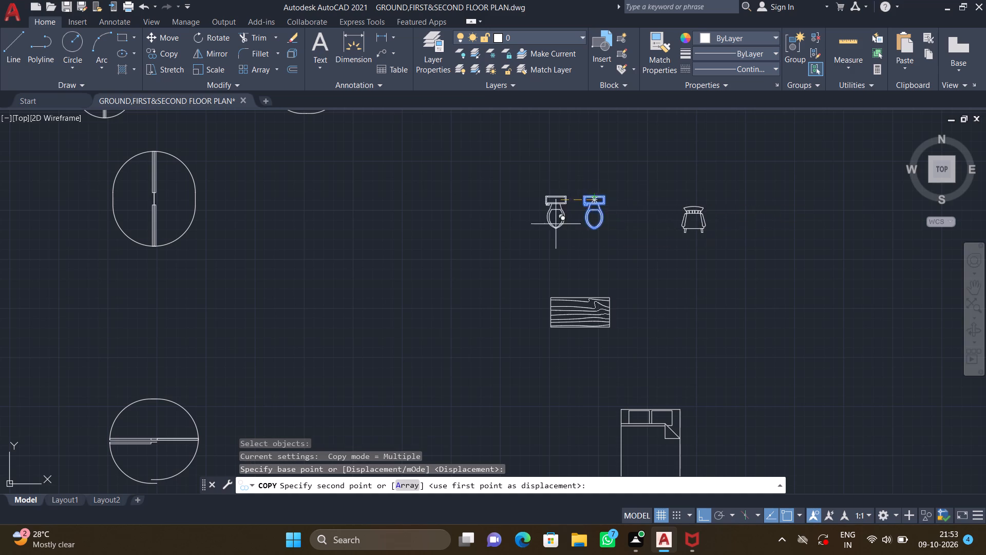
{"action": "scroll", "coordinate": [542, 234], "scroll_direction": "down", "scroll_amount": 2}
{"action": "key", "text": "F8"}
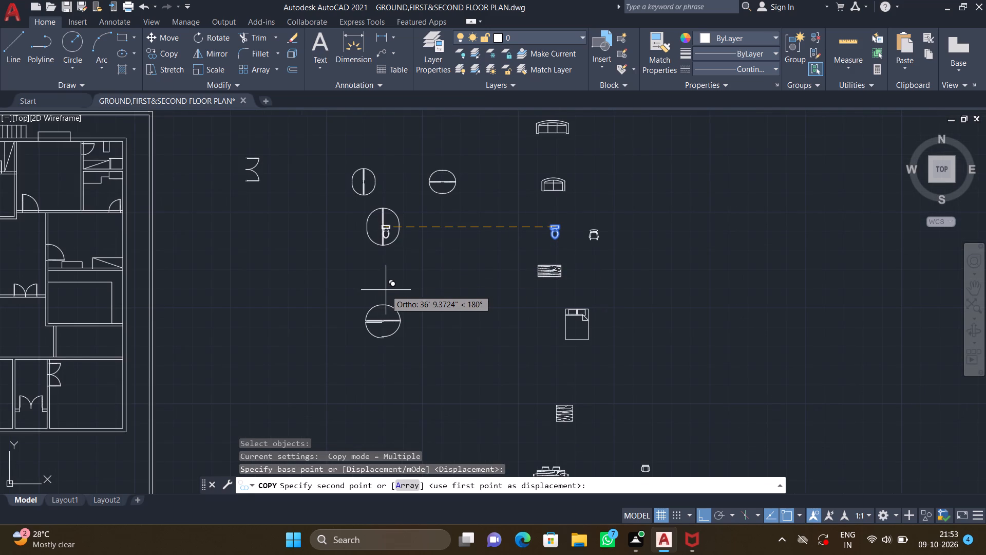
{"action": "middle_click_drag", "start_coordinate": [377, 265], "coordinate": [472, 305]}
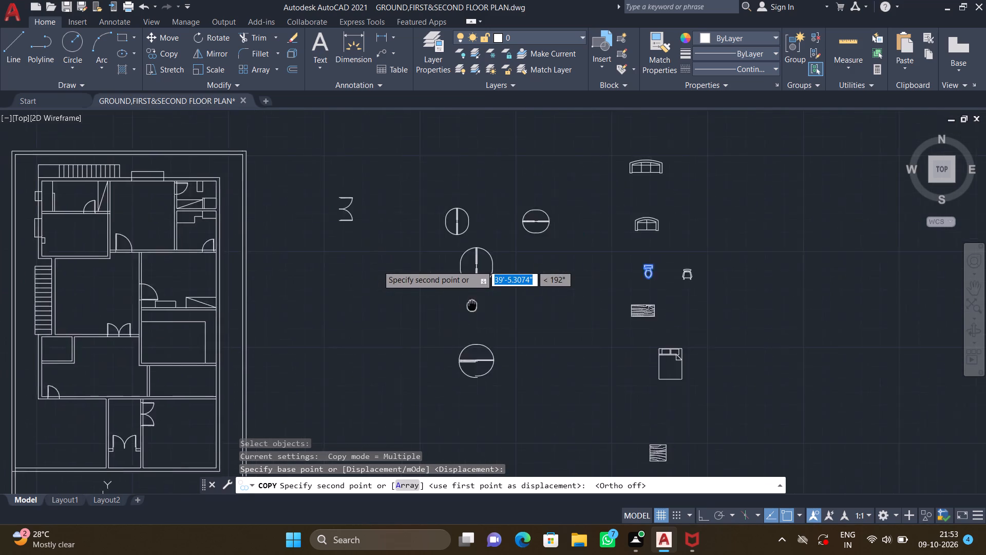
{"action": "scroll", "coordinate": [468, 301], "scroll_direction": "down", "scroll_amount": 1}
{"action": "middle_click_drag", "start_coordinate": [359, 260], "coordinate": [469, 286]}
{"action": "scroll", "coordinate": [367, 262], "scroll_direction": "down", "scroll_amount": 1}
{"action": "scroll", "coordinate": [426, 268], "scroll_direction": "up", "scroll_amount": 3}
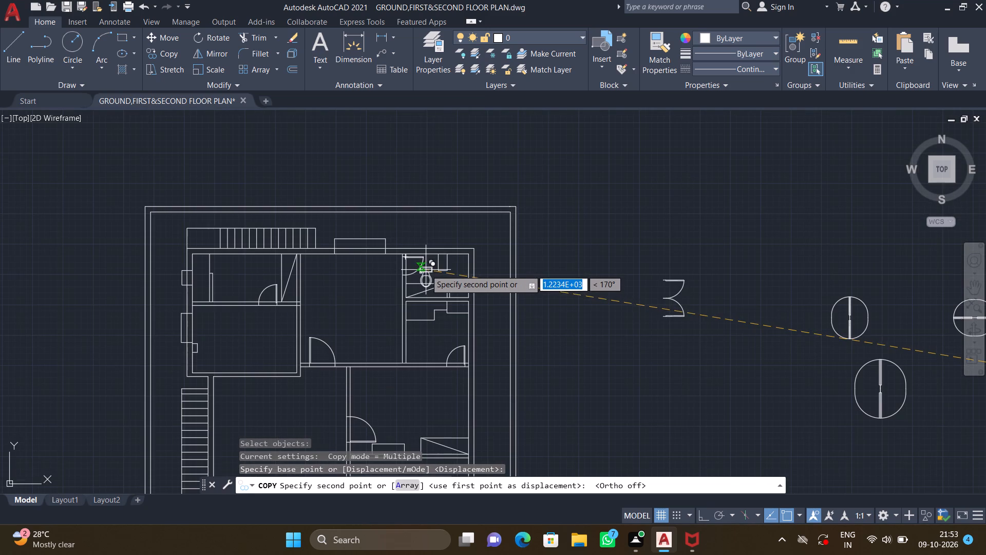
{"action": "scroll", "coordinate": [460, 266], "scroll_direction": "up", "scroll_amount": 3}
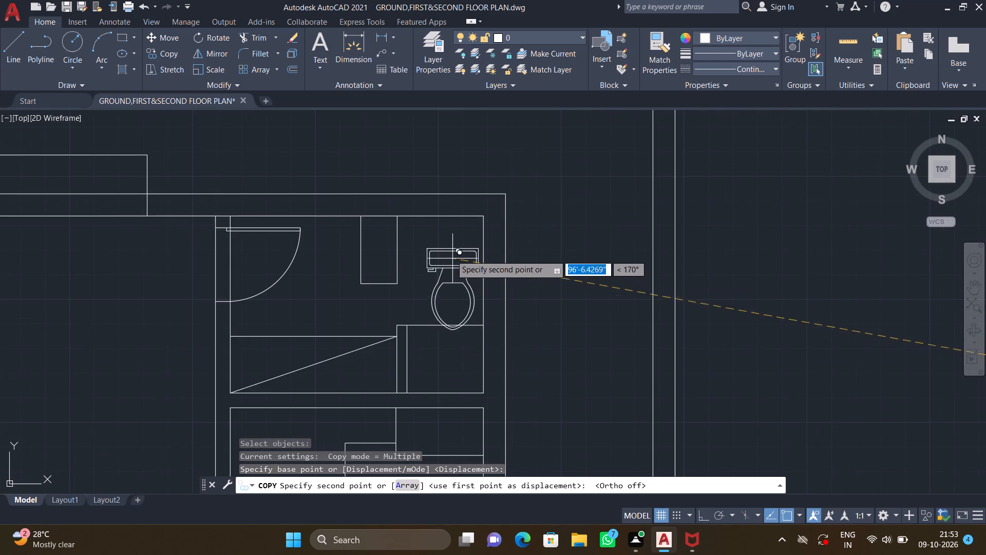
{"action": "scroll", "coordinate": [449, 246], "scroll_direction": "up", "scroll_amount": 1}
{"action": "left_click", "coordinate": [447, 229]}
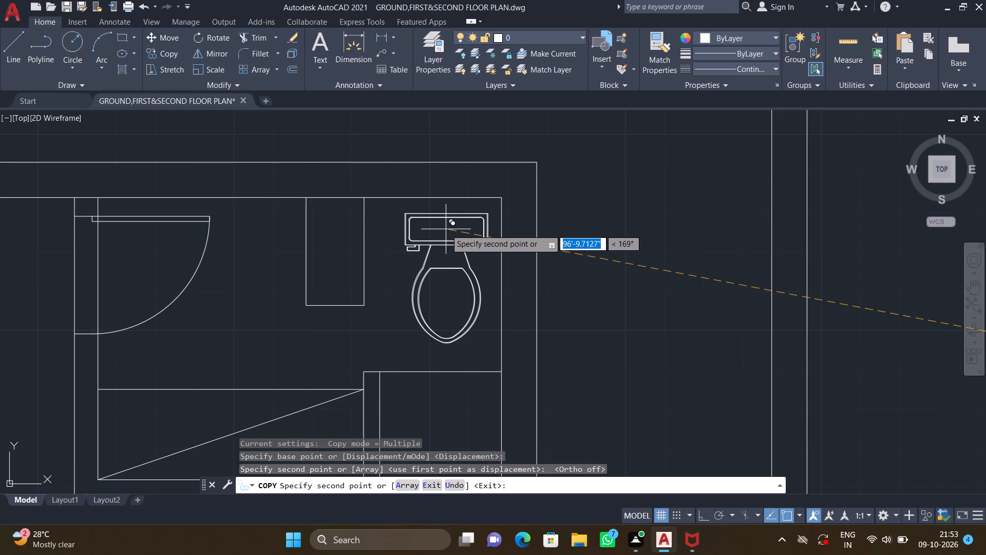
{"action": "key", "text": "Return"}
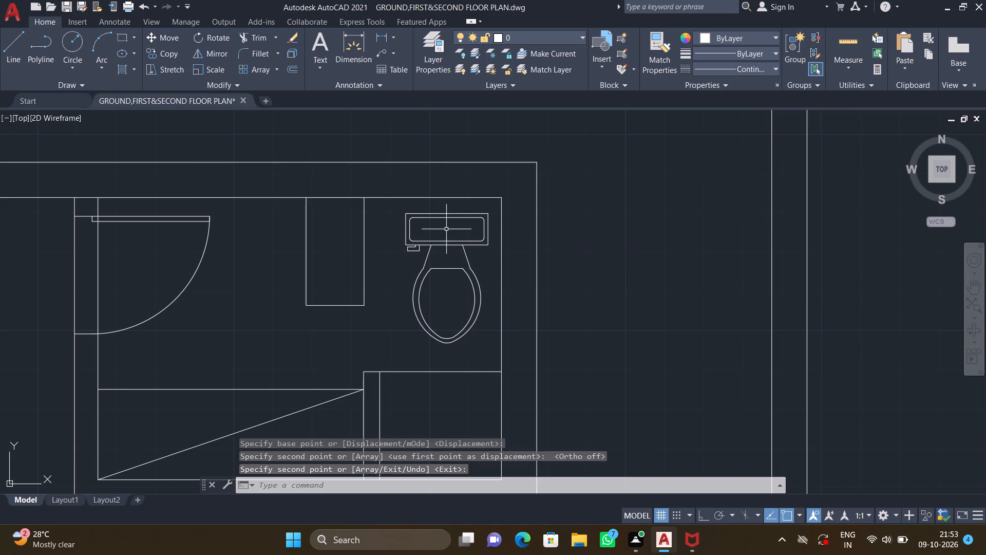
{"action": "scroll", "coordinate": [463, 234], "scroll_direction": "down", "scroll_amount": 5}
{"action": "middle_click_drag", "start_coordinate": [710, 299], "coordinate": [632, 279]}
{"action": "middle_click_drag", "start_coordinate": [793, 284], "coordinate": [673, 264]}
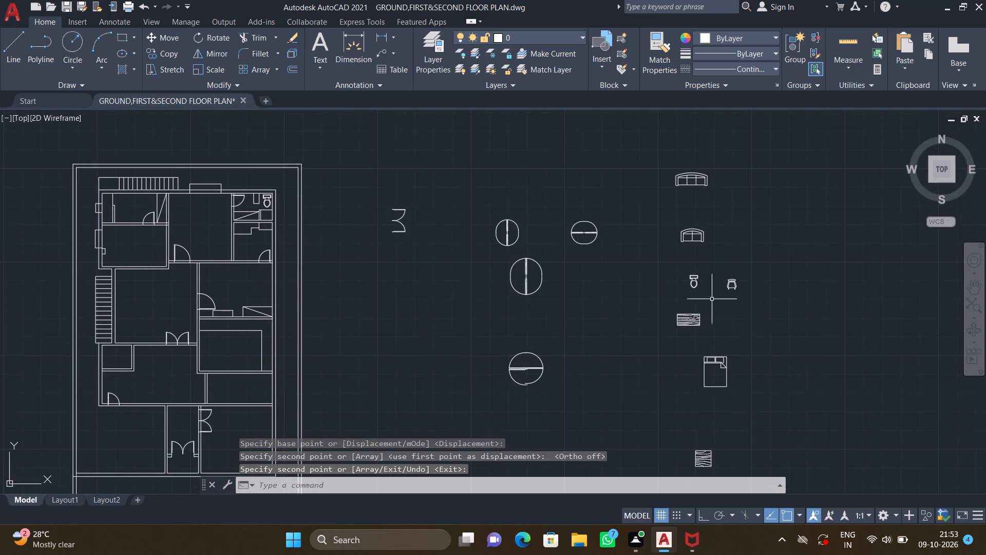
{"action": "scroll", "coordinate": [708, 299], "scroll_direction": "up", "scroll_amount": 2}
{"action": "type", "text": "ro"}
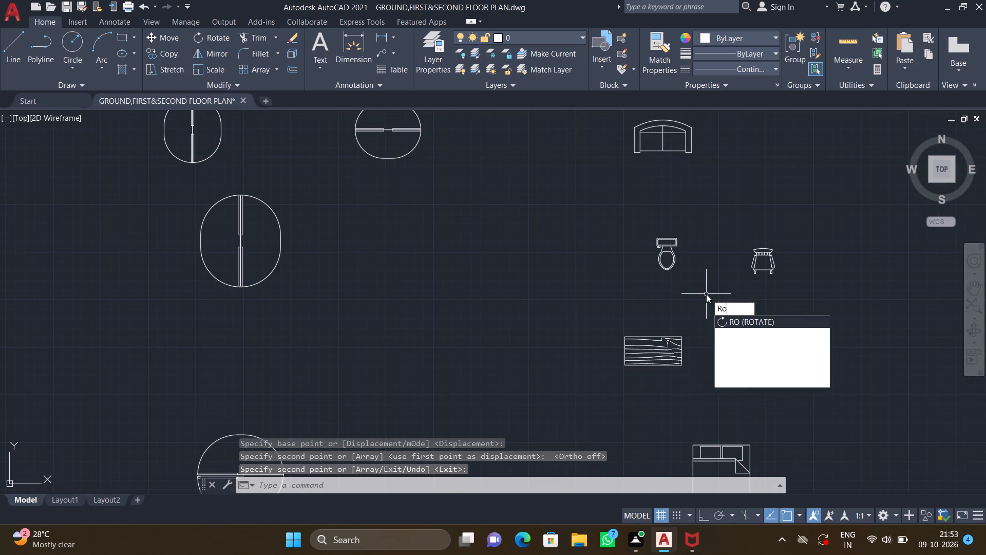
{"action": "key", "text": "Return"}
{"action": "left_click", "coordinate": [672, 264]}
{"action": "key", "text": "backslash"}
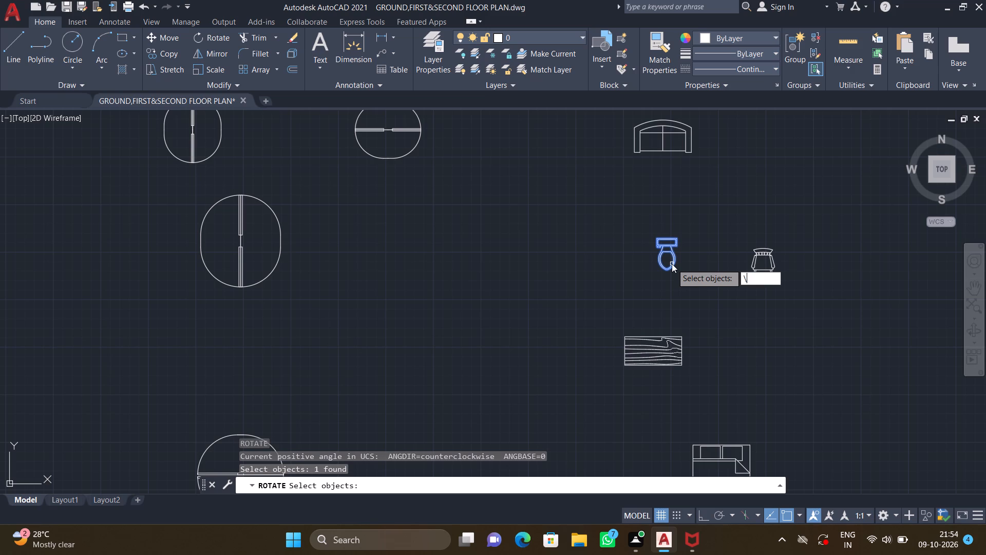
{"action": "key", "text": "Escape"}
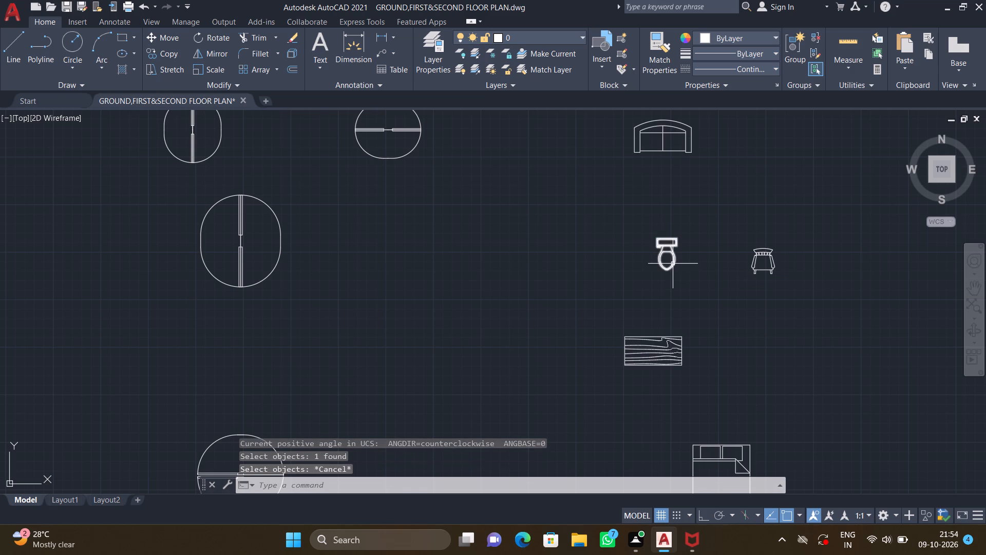
With ortho on, rotate the loose toilet east of the plan 180° about the middle of its tank's back edge.
{"action": "type", "text": "ro"}
{"action": "key", "text": "Return"}
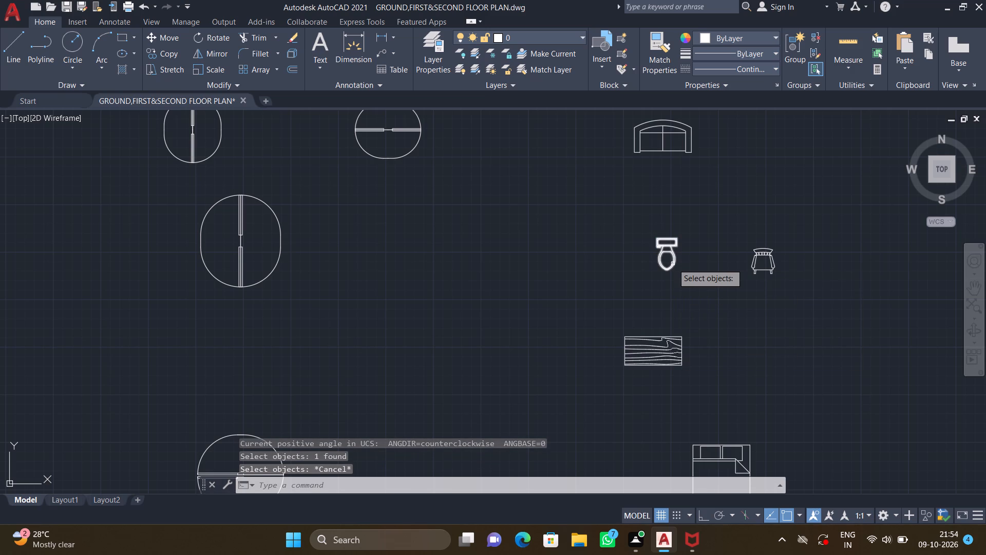
{"action": "key", "text": "F8"}
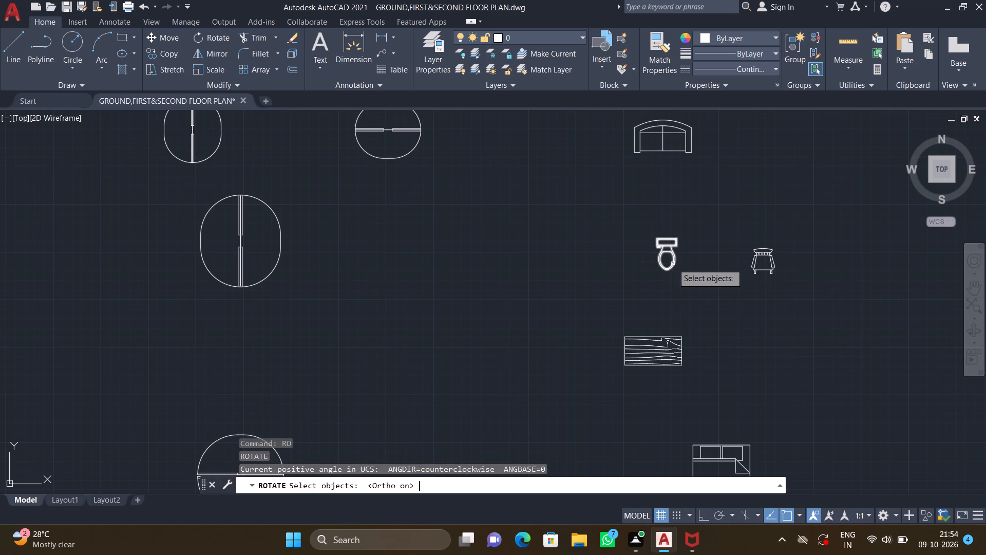
{"action": "left_click", "coordinate": [673, 264]}
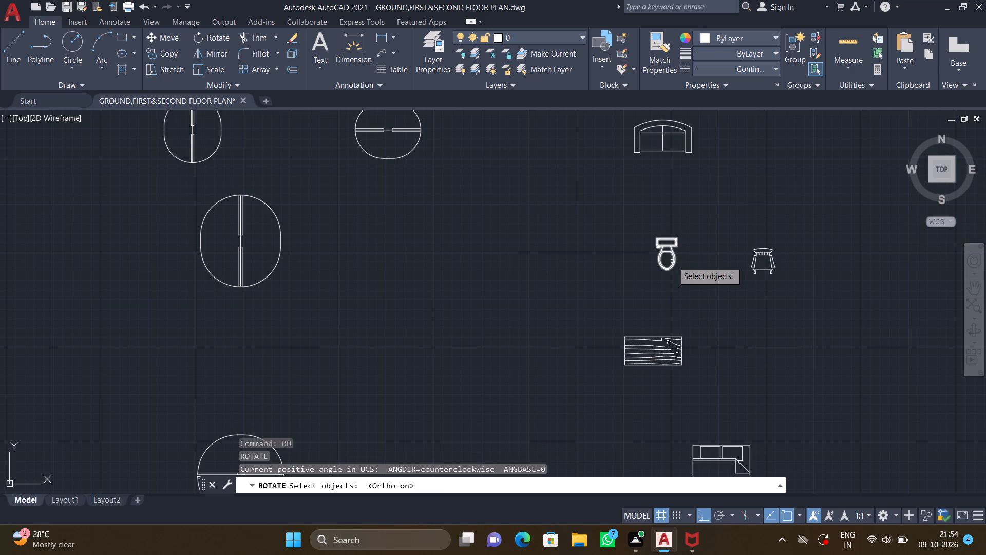
{"action": "left_click", "coordinate": [673, 263]}
{"action": "key", "text": "Return"}
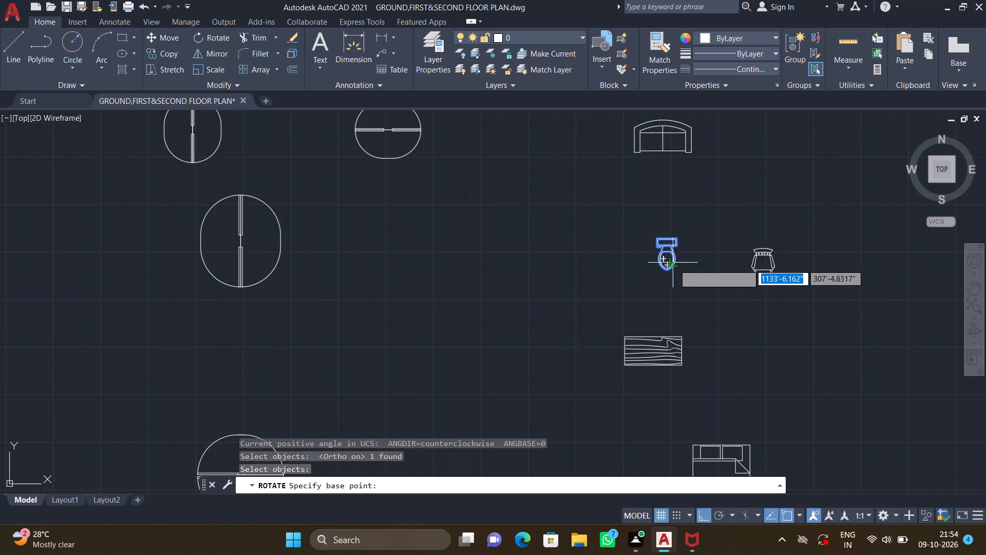
{"action": "left_click", "coordinate": [666, 234]}
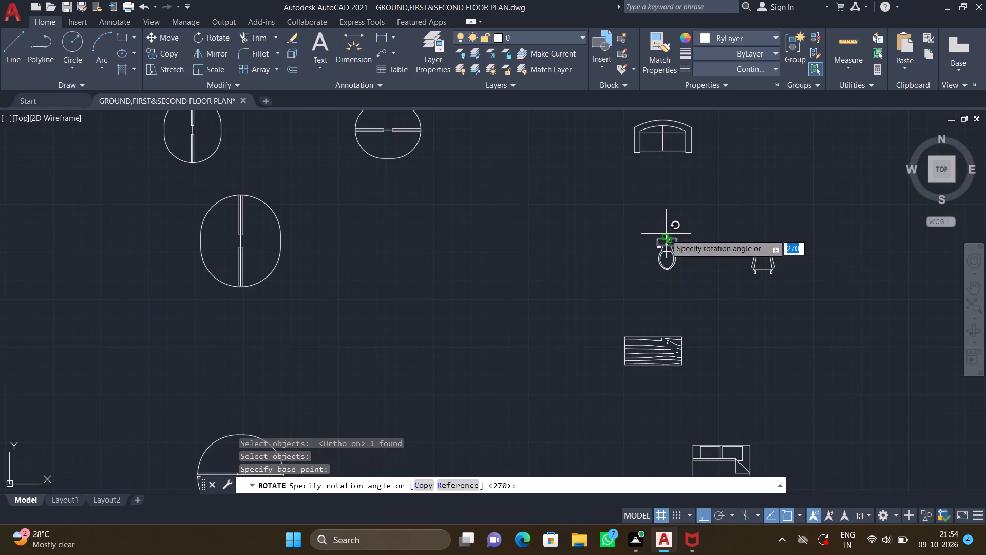
{"action": "left_click", "coordinate": [598, 243]}
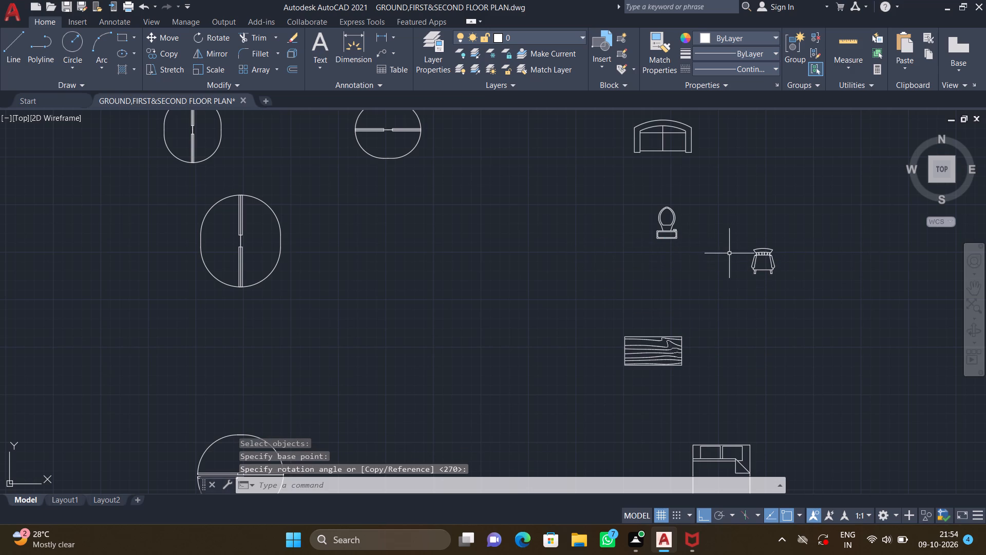
With ortho off, copy the loose toilet about 128' west into the plan's northwest bathroom, its tank just off the south wall.
{"action": "key", "text": "c"}
{"action": "key", "text": "o"}
{"action": "key", "text": "Return"}
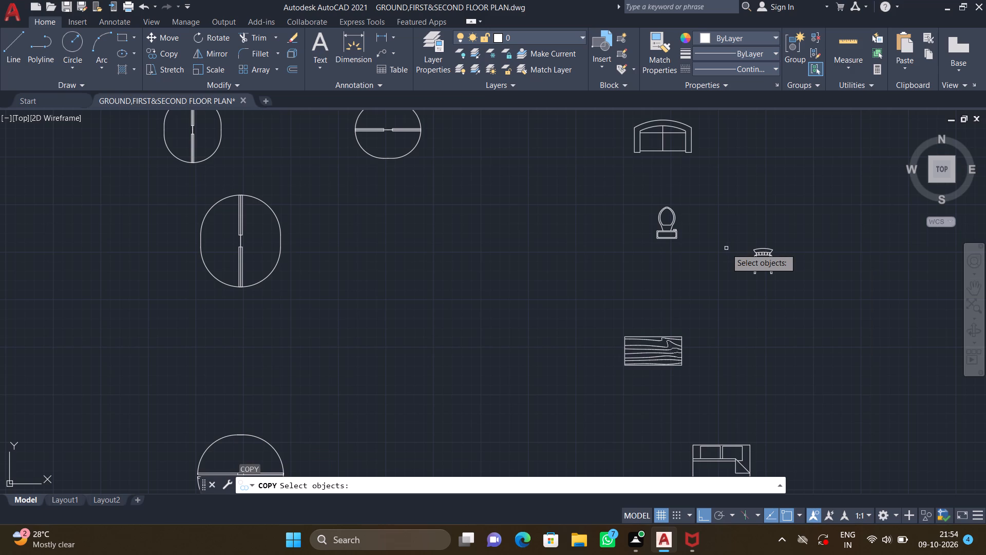
{"action": "key", "text": "F8"}
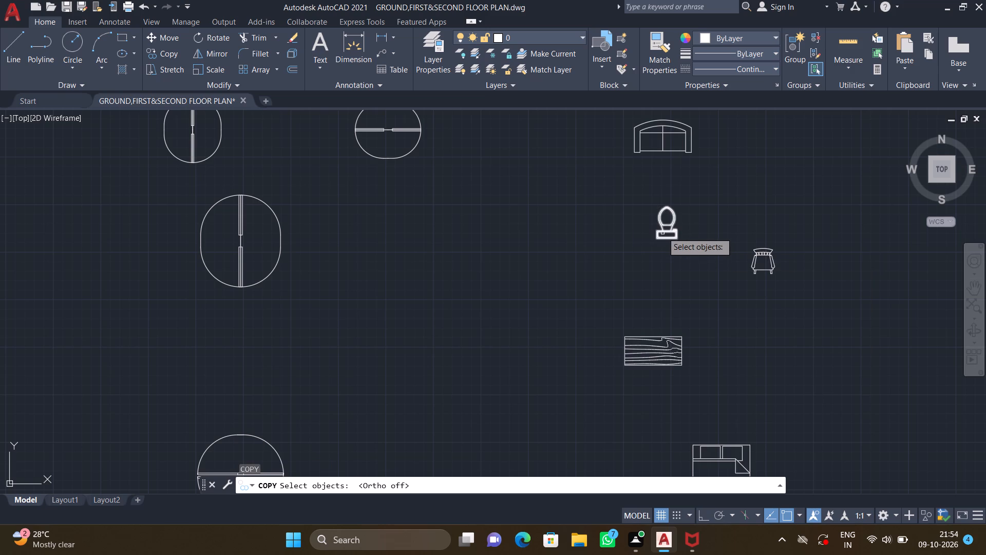
{"action": "left_click", "coordinate": [662, 229]}
{"action": "key", "text": "Return"}
{"action": "scroll", "coordinate": [671, 236], "scroll_direction": "up", "scroll_amount": 3}
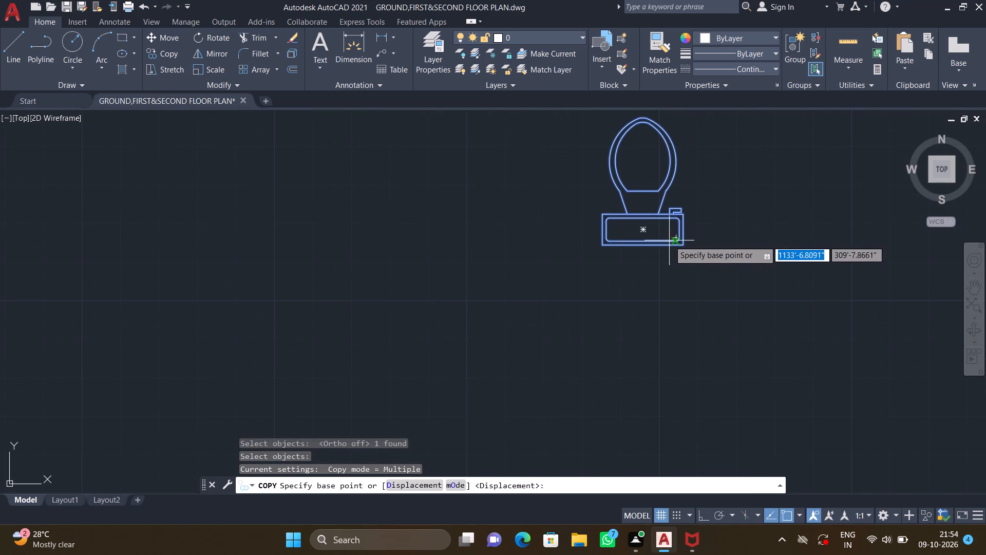
{"action": "left_click", "coordinate": [650, 244]}
{"action": "scroll", "coordinate": [589, 279], "scroll_direction": "down", "scroll_amount": 3}
{"action": "scroll", "coordinate": [481, 311], "scroll_direction": "down", "scroll_amount": 2}
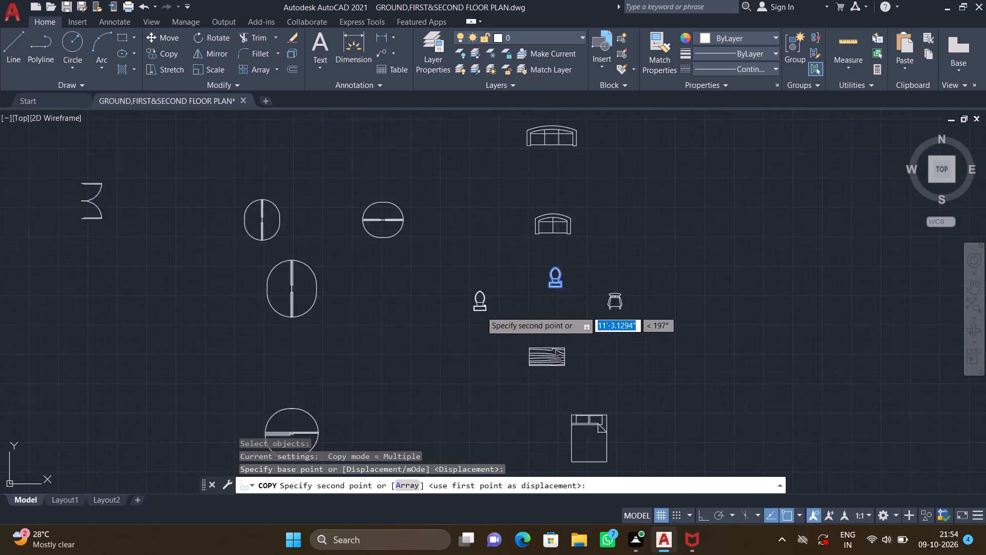
{"action": "scroll", "coordinate": [481, 311], "scroll_direction": "down", "scroll_amount": 1}
{"action": "middle_click_drag", "start_coordinate": [439, 325], "coordinate": [624, 283]}
{"action": "scroll", "coordinate": [624, 283], "scroll_direction": "down", "scroll_amount": 1}
{"action": "middle_click_drag", "start_coordinate": [461, 299], "coordinate": [539, 316]}
{"action": "scroll", "coordinate": [527, 275], "scroll_direction": "up", "scroll_amount": 3}
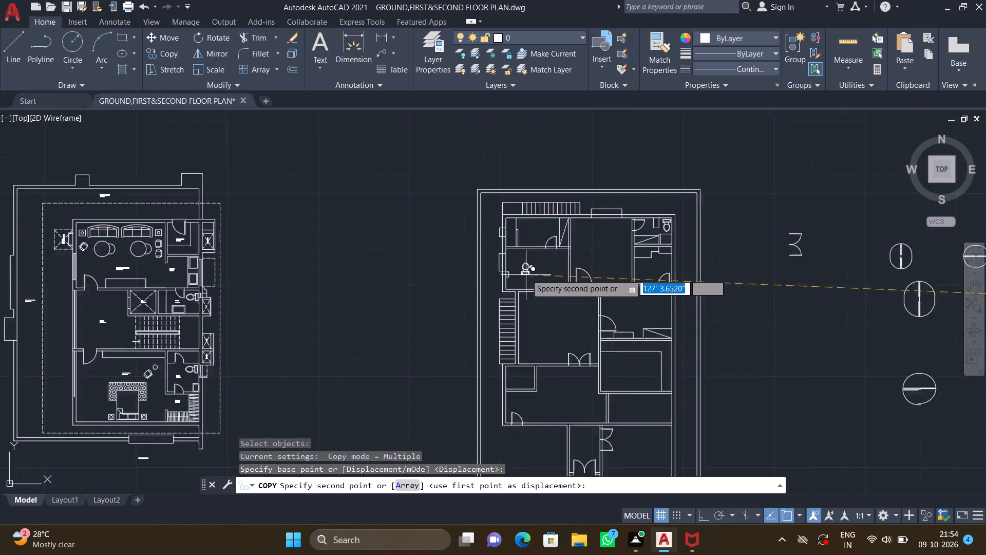
{"action": "middle_click_drag", "start_coordinate": [512, 237], "coordinate": [512, 280]}
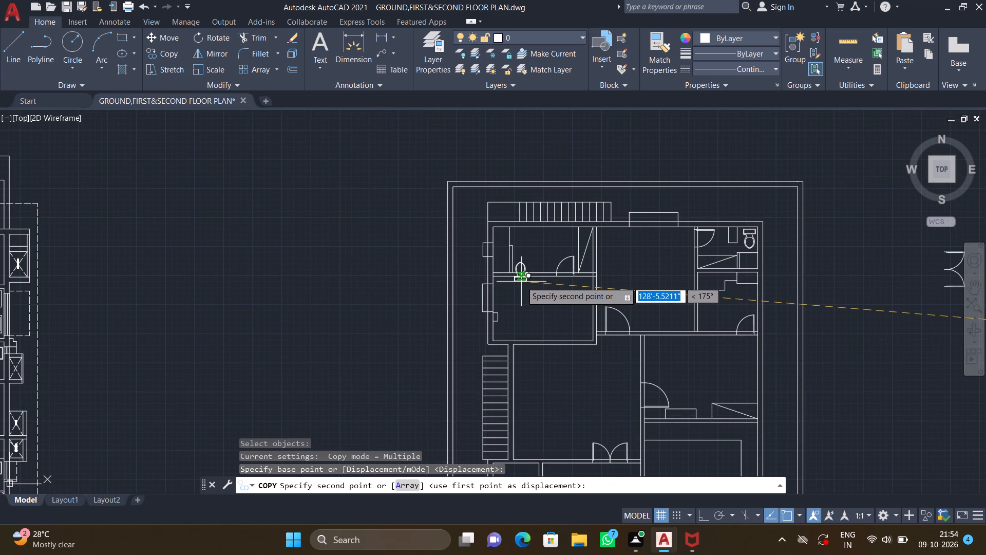
{"action": "scroll", "coordinate": [530, 260], "scroll_direction": "up", "scroll_amount": 4}
{"action": "left_click", "coordinate": [494, 301]}
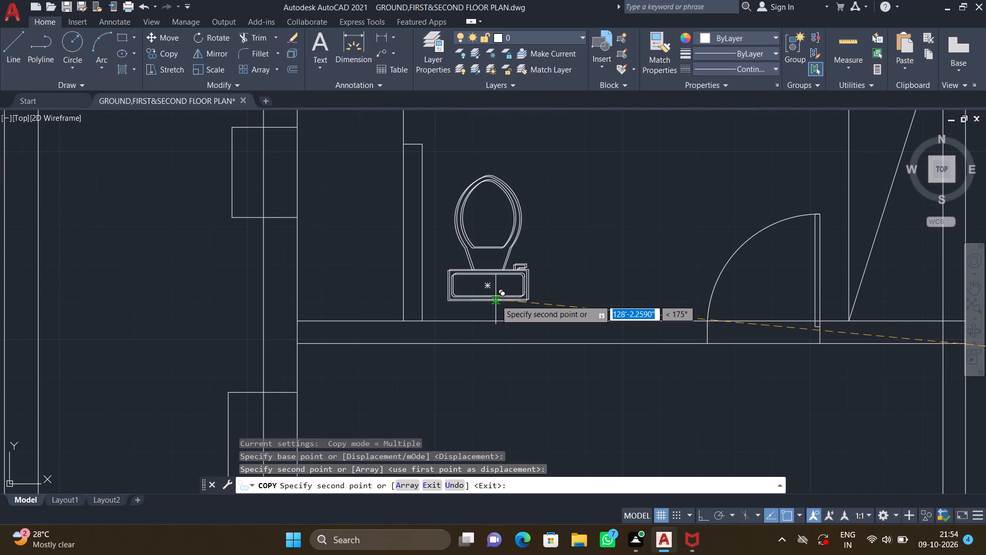
{"action": "key", "text": "Return"}
With ortho on, rotate the loose toilet east of the plan 270° about the middle of its tank's back edge.
{"action": "scroll", "coordinate": [503, 279], "scroll_direction": "down", "scroll_amount": 4}
{"action": "middle_click_drag", "start_coordinate": [620, 356], "coordinate": [528, 324]}
{"action": "scroll", "coordinate": [523, 324], "scroll_direction": "down", "scroll_amount": 2}
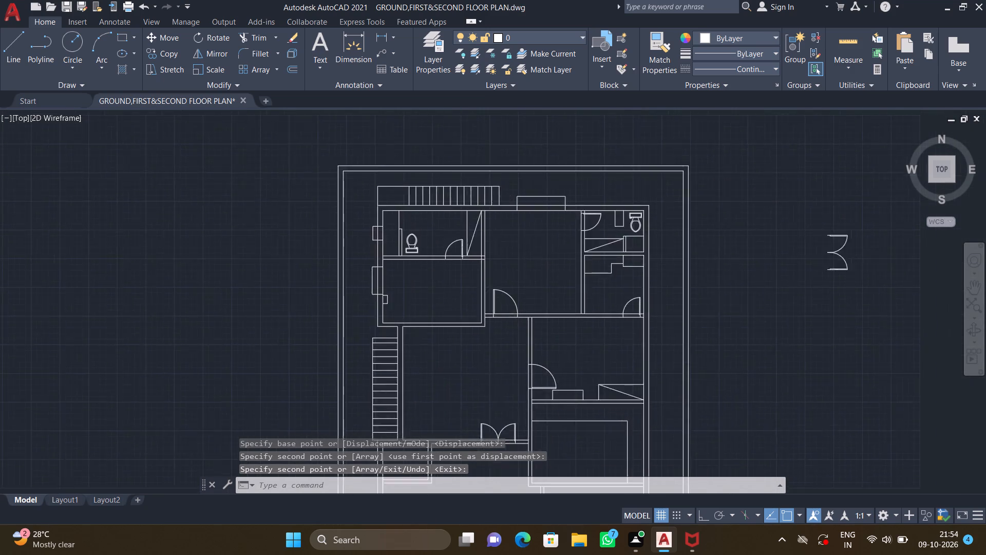
{"action": "middle_click_drag", "start_coordinate": [646, 360], "coordinate": [564, 339]}
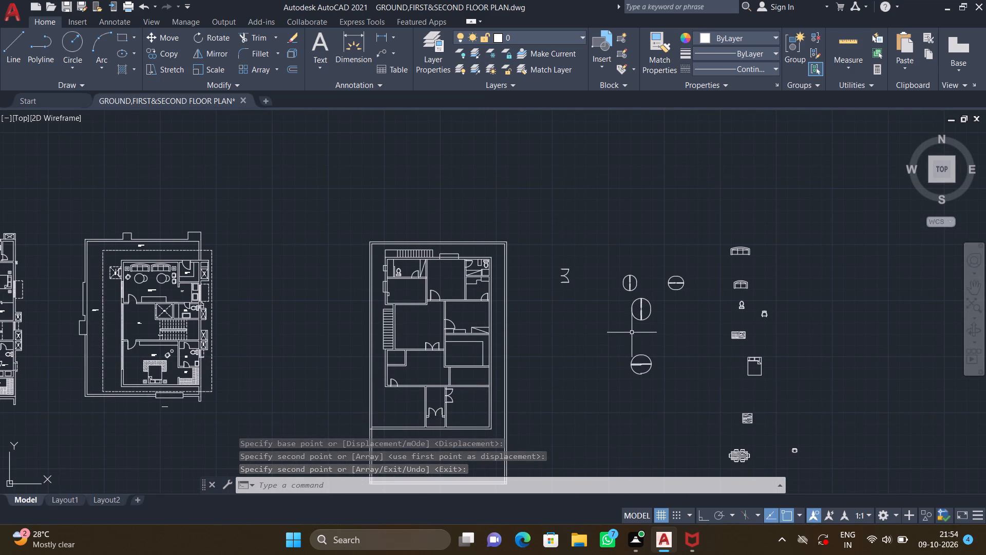
{"action": "middle_click_drag", "start_coordinate": [612, 326], "coordinate": [564, 318]}
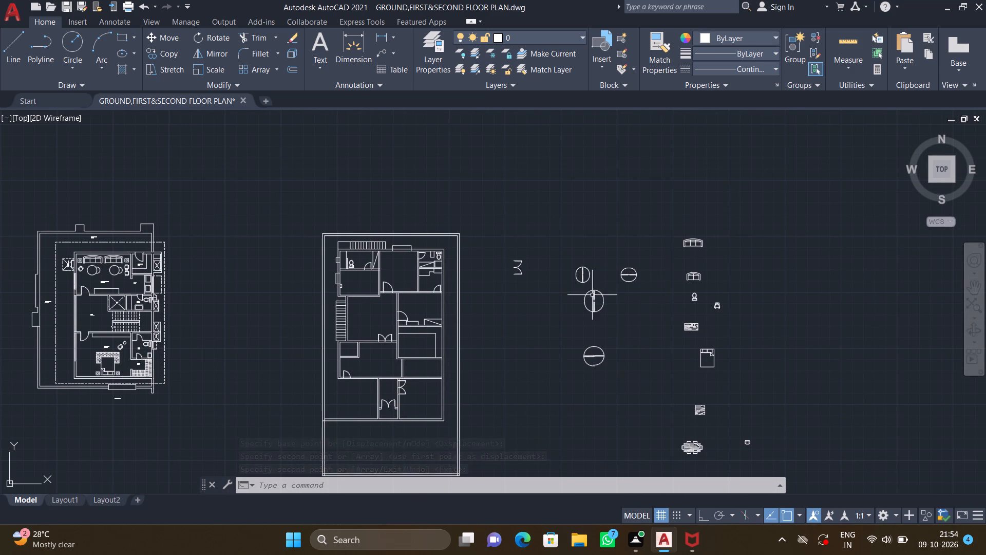
{"action": "middle_click_drag", "start_coordinate": [679, 302], "coordinate": [628, 297]}
{"action": "scroll", "coordinate": [638, 290], "scroll_direction": "up", "scroll_amount": 2}
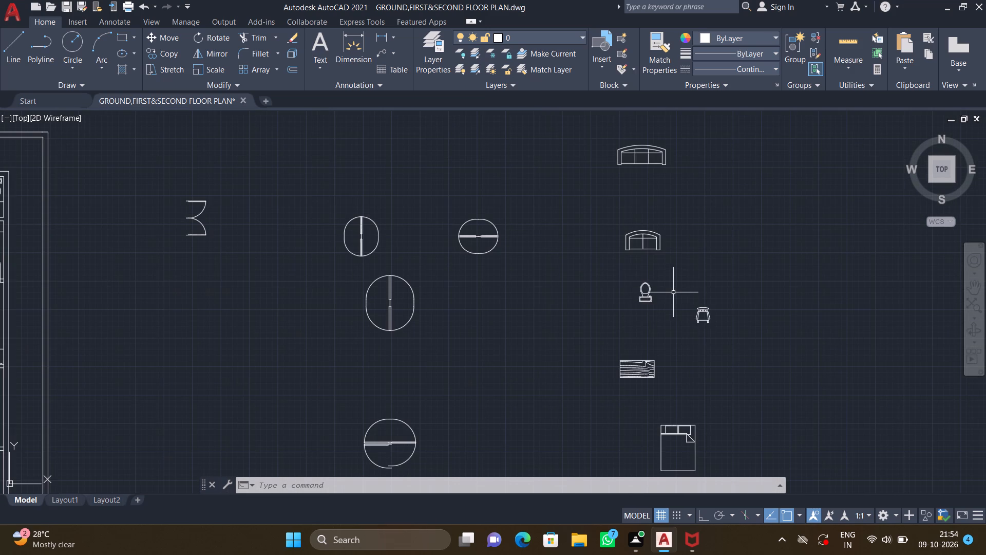
{"action": "key", "text": "F8"}
{"action": "type", "text": "ro"}
{"action": "key", "text": "Return"}
{"action": "left_click", "coordinate": [642, 295]}
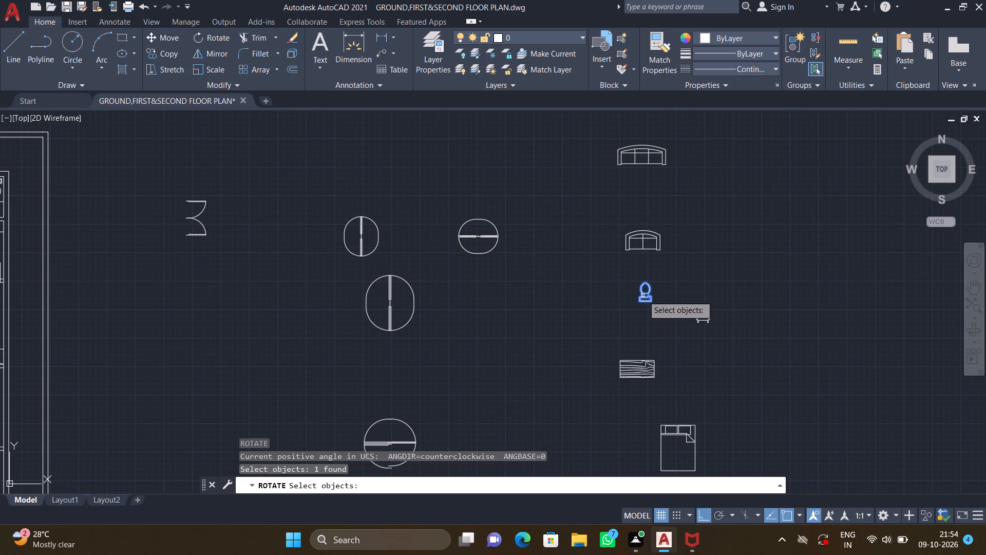
{"action": "key", "text": "Return"}
{"action": "scroll", "coordinate": [649, 300], "scroll_direction": "up", "scroll_amount": 3}
{"action": "left_click", "coordinate": [622, 297]}
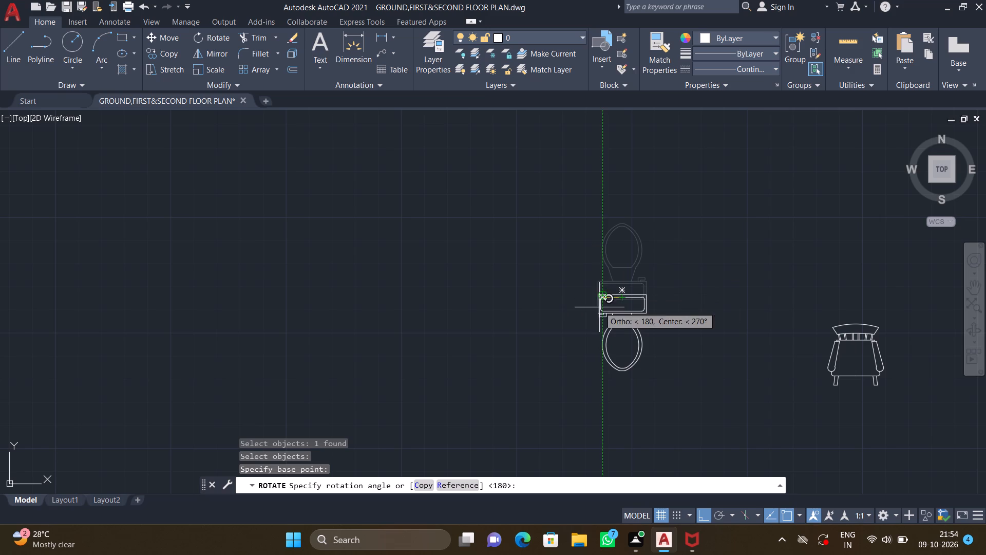
{"action": "left_click", "coordinate": [627, 331]}
With ortho off, copy the rotated toilet about 102' west into the bathroom south of the northeast one, tank near the west wall.
{"action": "key", "text": "c"}
{"action": "key", "text": "o"}
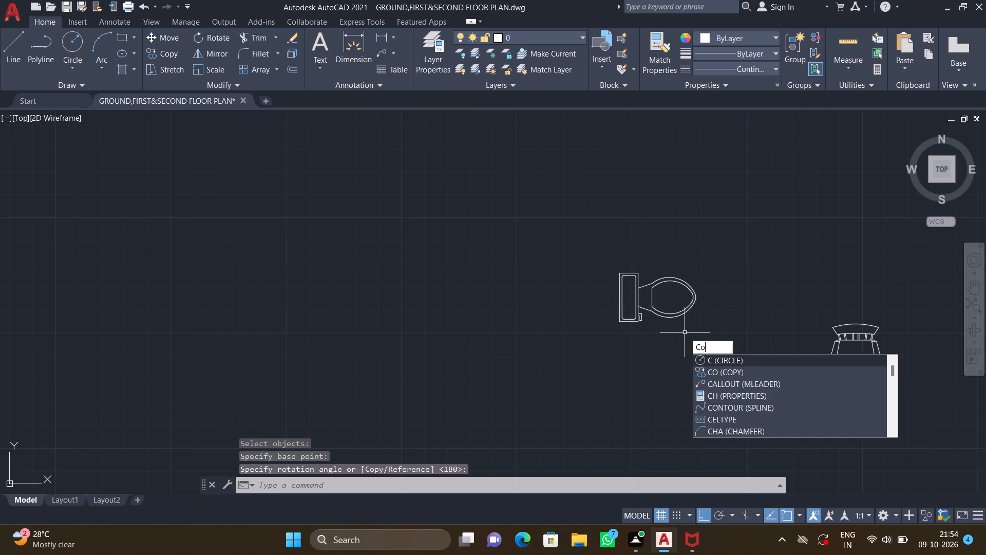
{"action": "key", "text": "Return"}
{"action": "key", "text": "F8"}
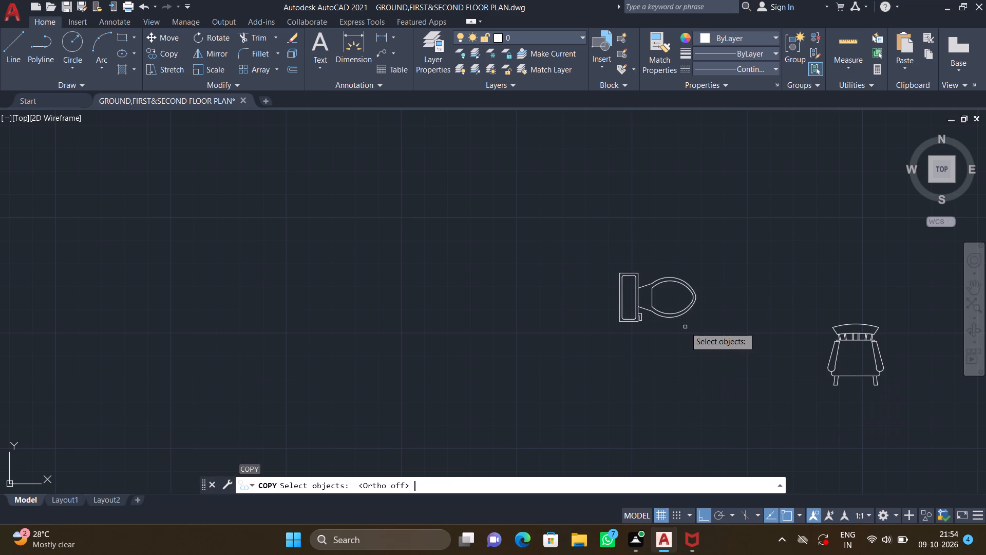
{"action": "left_click", "coordinate": [677, 310]}
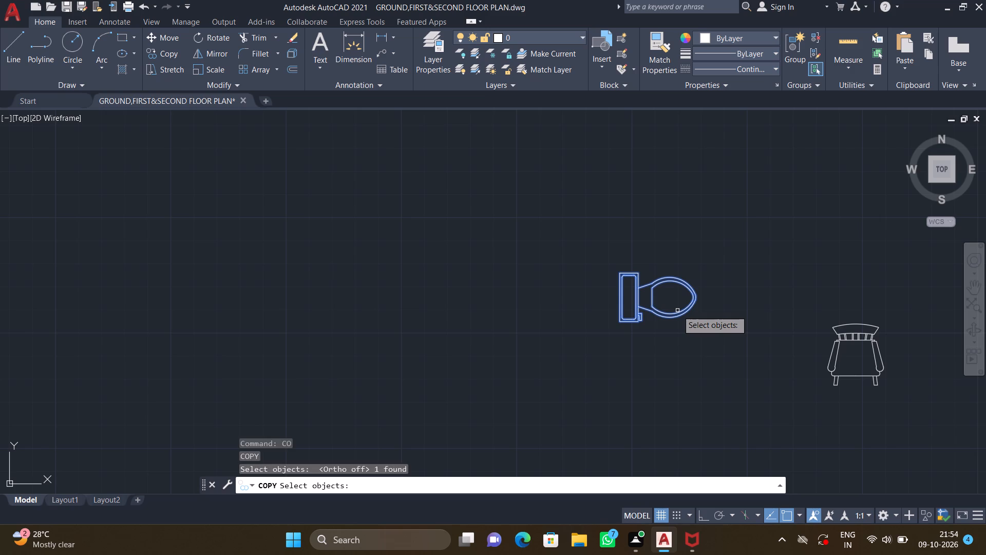
{"action": "key", "text": "Return"}
{"action": "left_click", "coordinate": [618, 294]}
{"action": "scroll", "coordinate": [541, 307], "scroll_direction": "down", "scroll_amount": 1}
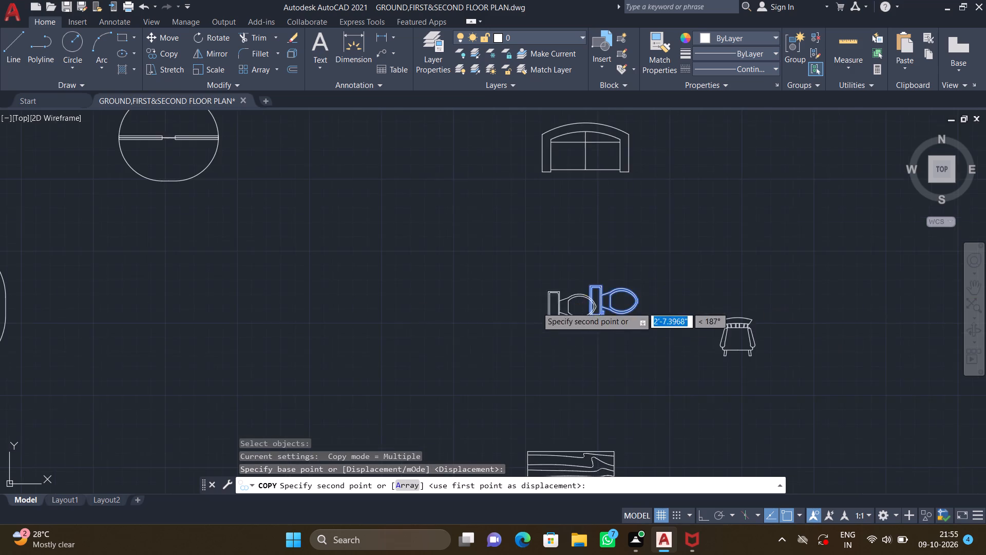
{"action": "scroll", "coordinate": [386, 341], "scroll_direction": "down", "scroll_amount": 1}
{"action": "middle_click_drag", "start_coordinate": [414, 335], "coordinate": [544, 299]}
{"action": "scroll", "coordinate": [569, 293], "scroll_direction": "down", "scroll_amount": 2}
{"action": "middle_click_drag", "start_coordinate": [371, 329], "coordinate": [530, 305]}
{"action": "middle_click_drag", "start_coordinate": [290, 277], "coordinate": [361, 319]}
{"action": "scroll", "coordinate": [307, 288], "scroll_direction": "down", "scroll_amount": 1}
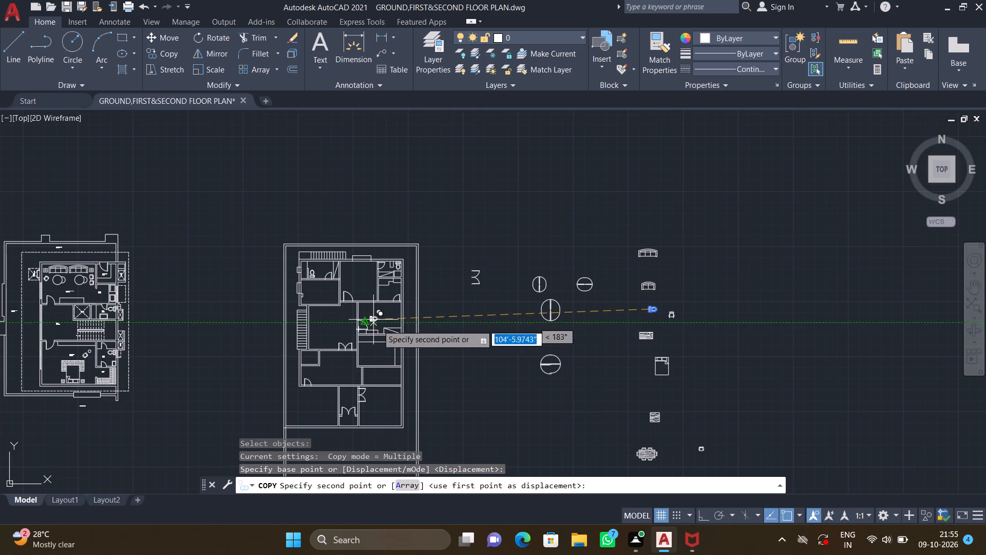
{"action": "scroll", "coordinate": [377, 304], "scroll_direction": "up", "scroll_amount": 2}
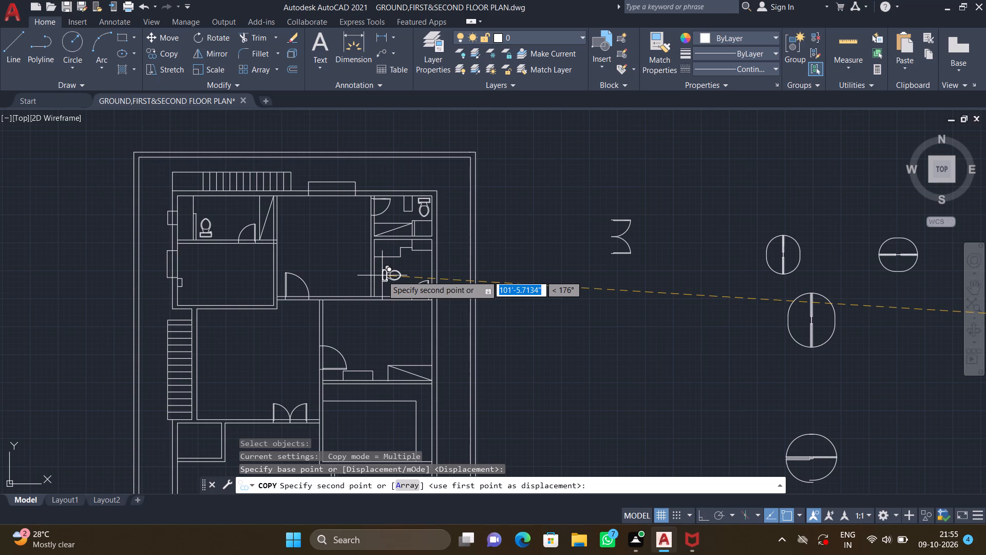
{"action": "scroll", "coordinate": [378, 280], "scroll_direction": "up", "scroll_amount": 2}
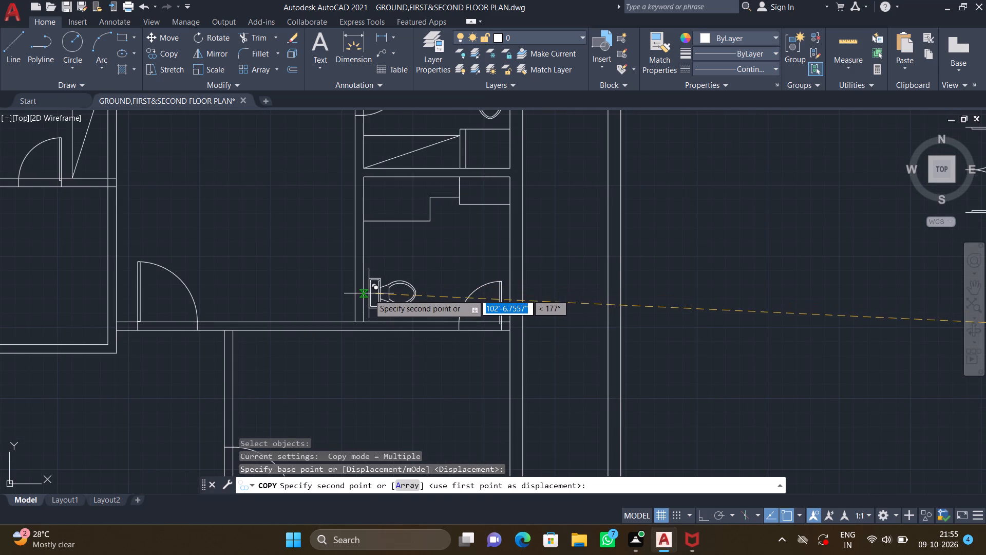
{"action": "left_click", "coordinate": [371, 295]}
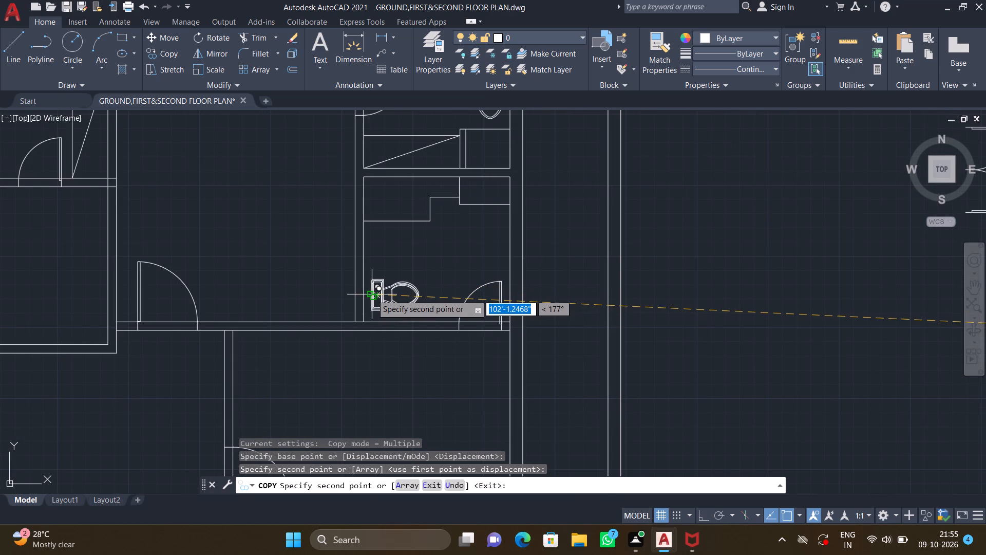
{"action": "key", "text": "Return"}
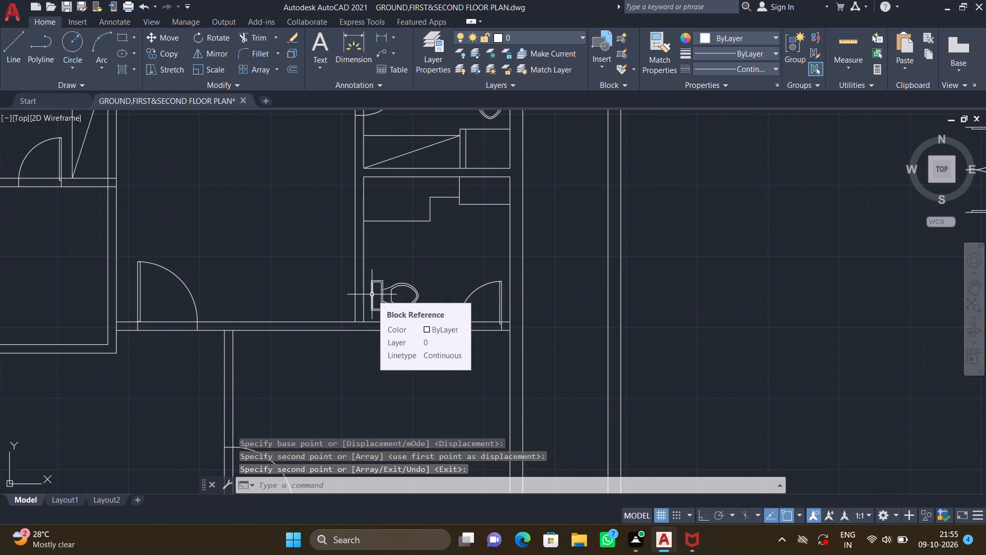
Turn ortho mode on for working on the loose bed east of the plan.
{"action": "scroll", "coordinate": [371, 293], "scroll_direction": "down", "scroll_amount": 3}
{"action": "middle_click_drag", "start_coordinate": [296, 300], "coordinate": [325, 297]}
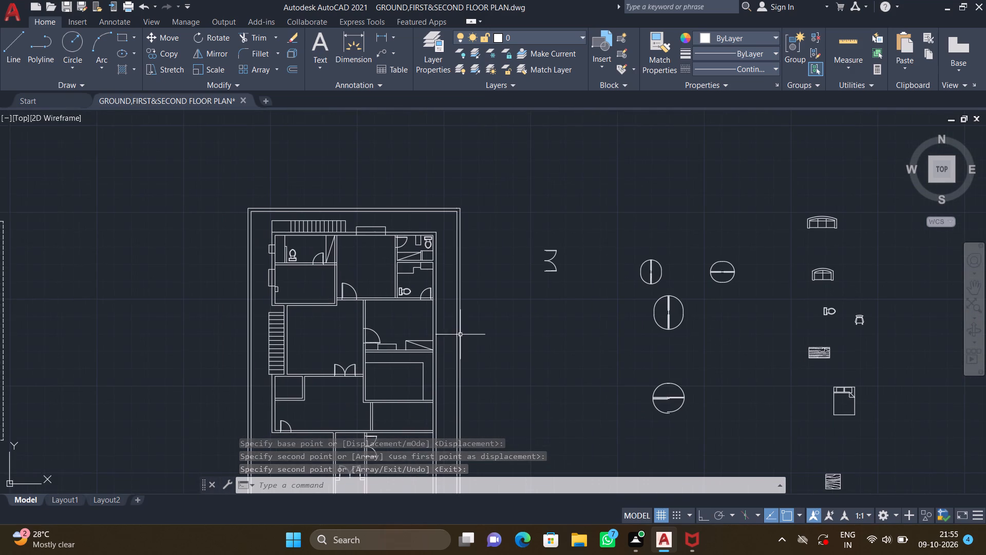
{"action": "middle_click_drag", "start_coordinate": [443, 323], "coordinate": [304, 289]}
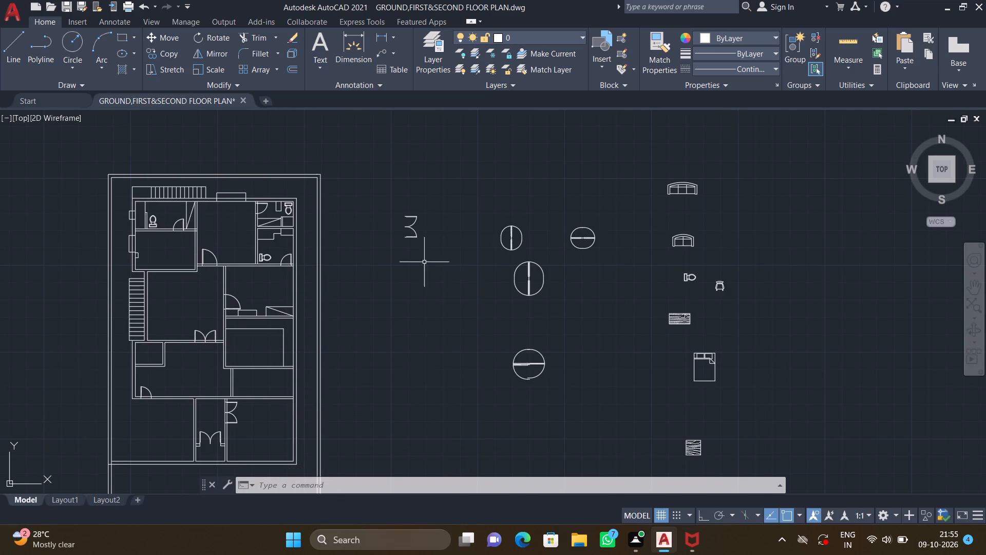
{"action": "middle_click_drag", "start_coordinate": [509, 303], "coordinate": [437, 305]}
{"action": "middle_click_drag", "start_coordinate": [674, 382], "coordinate": [615, 321]}
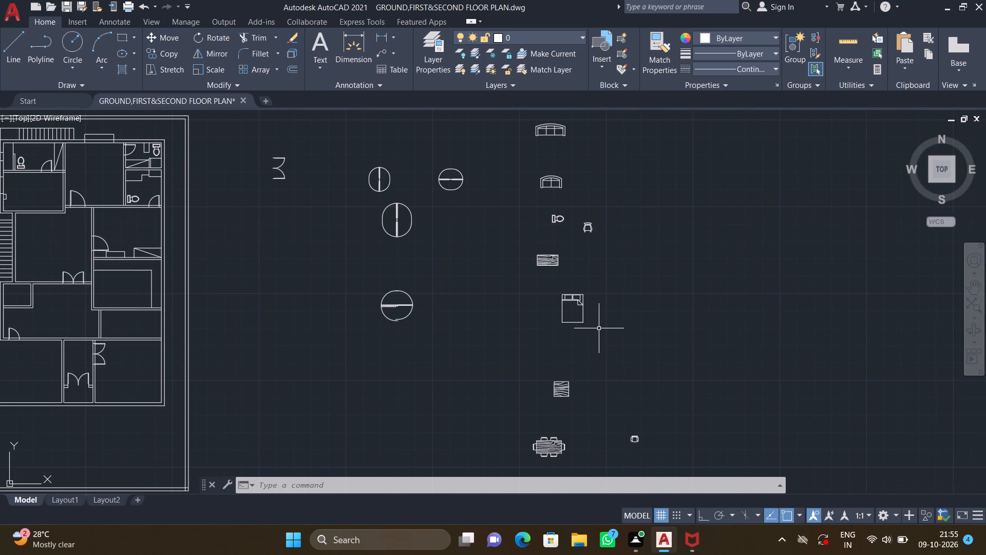
{"action": "key", "text": "F8"}
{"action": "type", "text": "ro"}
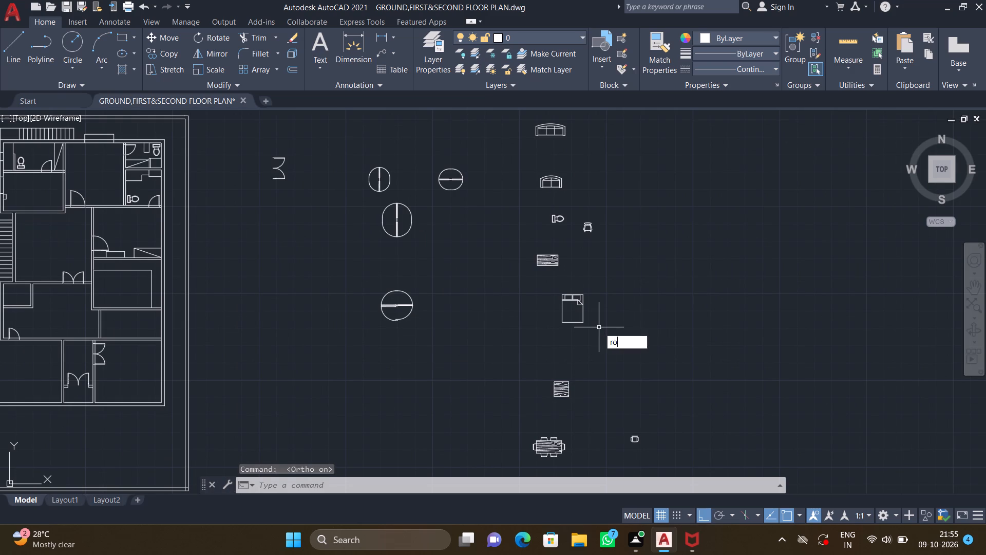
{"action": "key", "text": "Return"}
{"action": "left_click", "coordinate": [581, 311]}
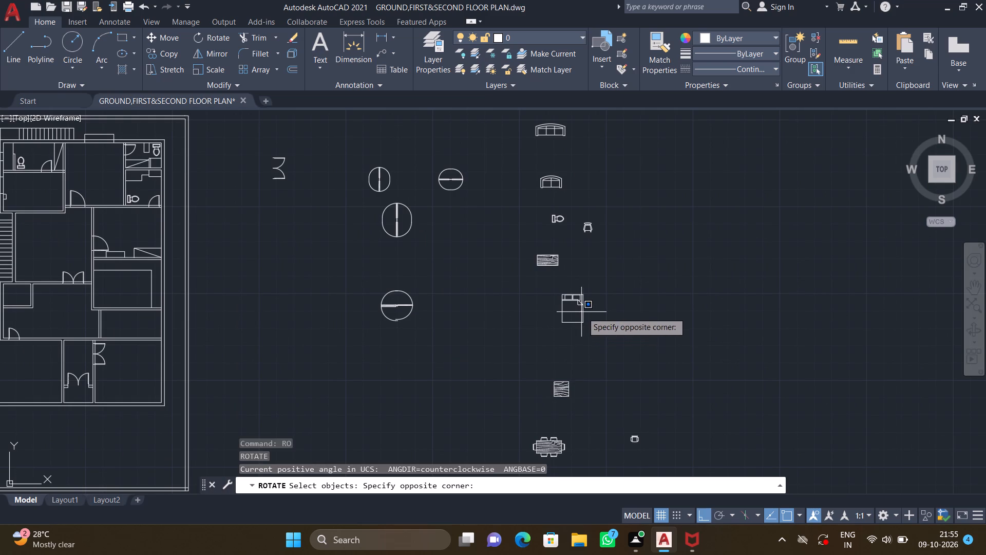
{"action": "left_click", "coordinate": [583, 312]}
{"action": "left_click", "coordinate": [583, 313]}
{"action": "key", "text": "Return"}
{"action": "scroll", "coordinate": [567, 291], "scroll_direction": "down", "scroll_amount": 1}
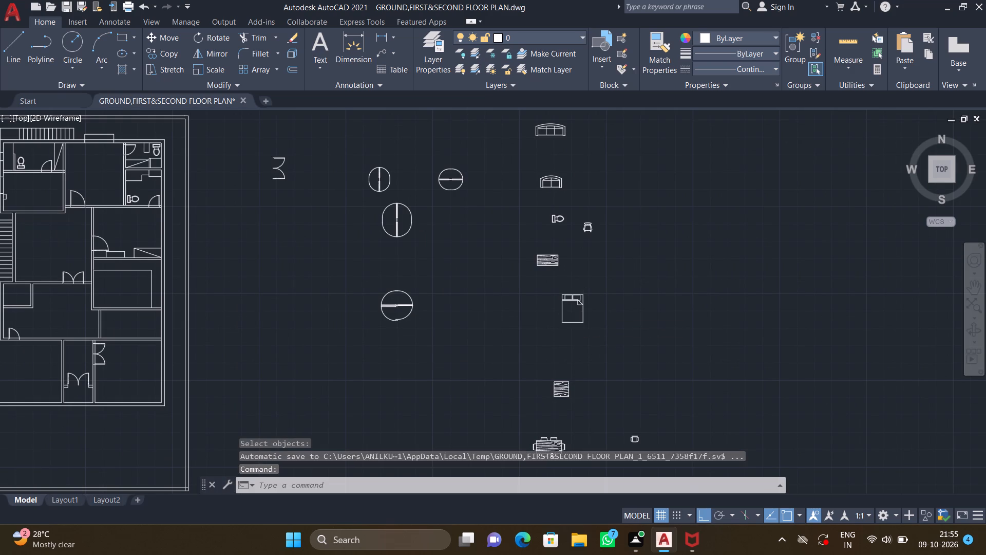
Rotate the loose bed east of the plan 90° about the middle of its headboard edge.
{"action": "scroll", "coordinate": [567, 291], "scroll_direction": "up", "scroll_amount": 2}
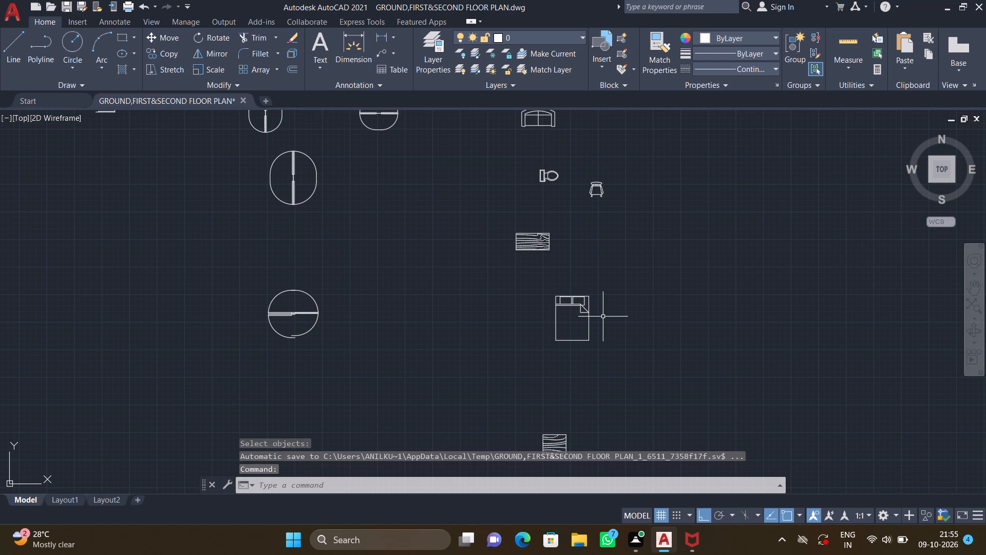
{"action": "type", "text": "ro"}
{"action": "key", "text": "Return"}
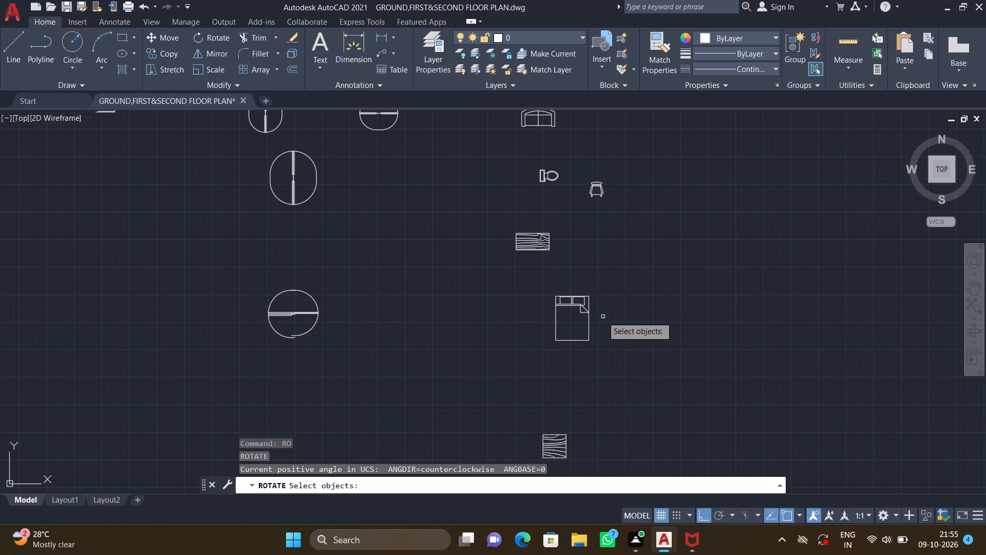
{"action": "left_click", "coordinate": [590, 327]}
{"action": "key", "text": "Return"}
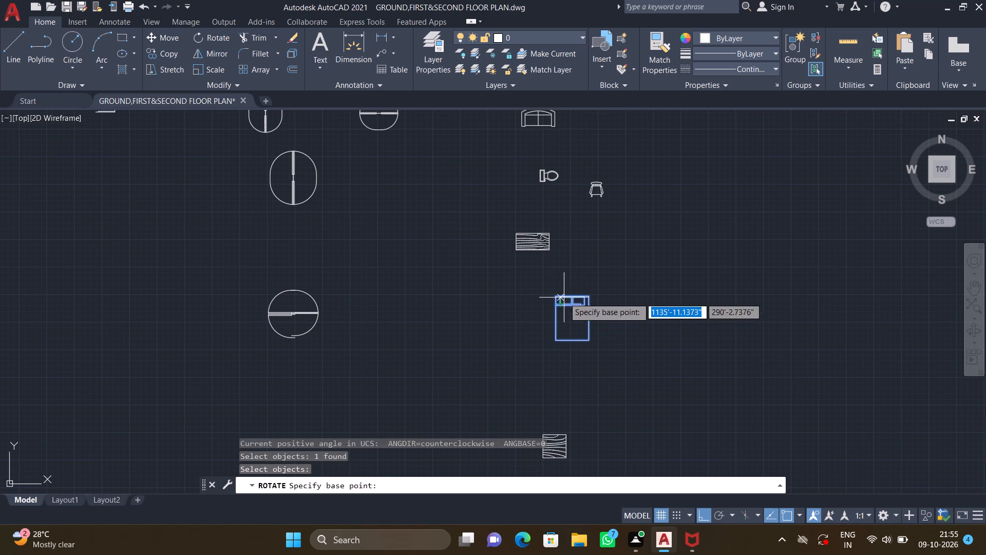
{"action": "left_click", "coordinate": [569, 293]}
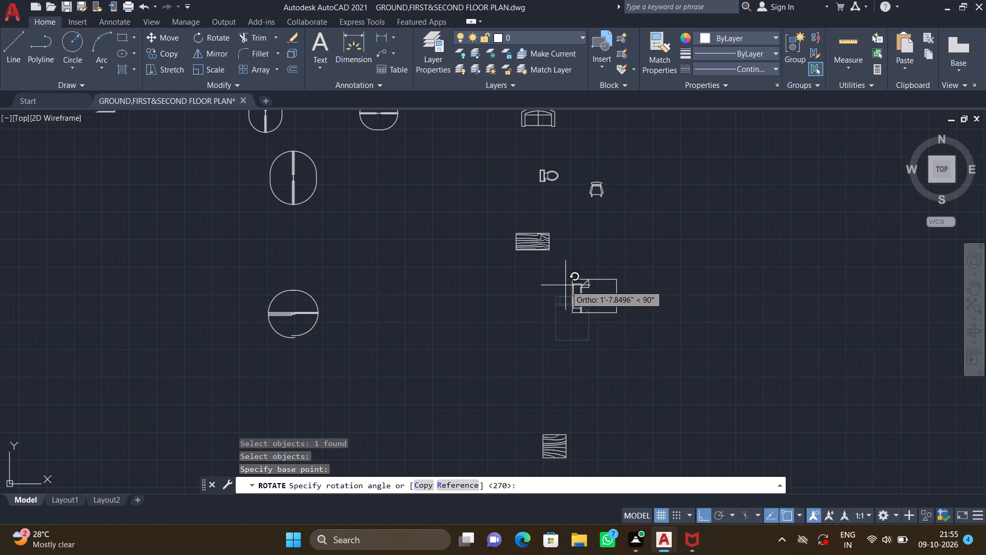
{"action": "left_click", "coordinate": [565, 284]}
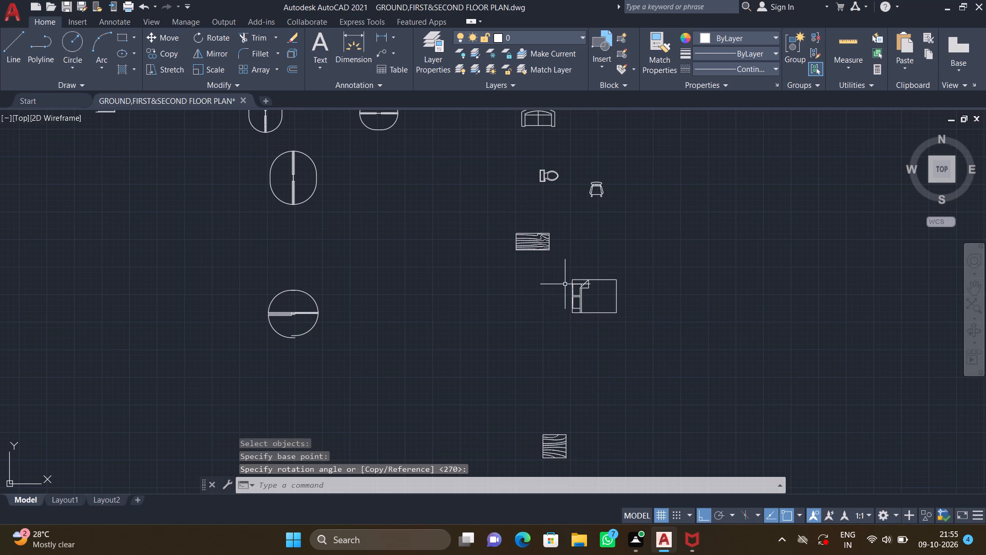
With ortho off, copy the rotated bed about 125' west-northwest into the north middle bedroom, headboard near the west wall.
{"action": "key", "text": "c"}
{"action": "key", "text": "o"}
{"action": "key", "text": "Return"}
{"action": "left_click", "coordinate": [617, 294]}
{"action": "key", "text": "Return"}
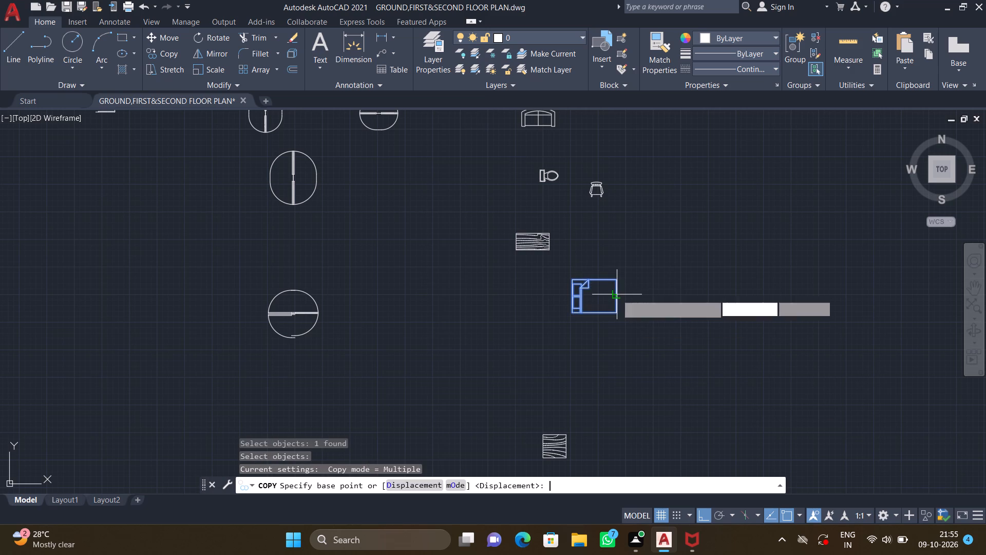
{"action": "key", "text": "F8"}
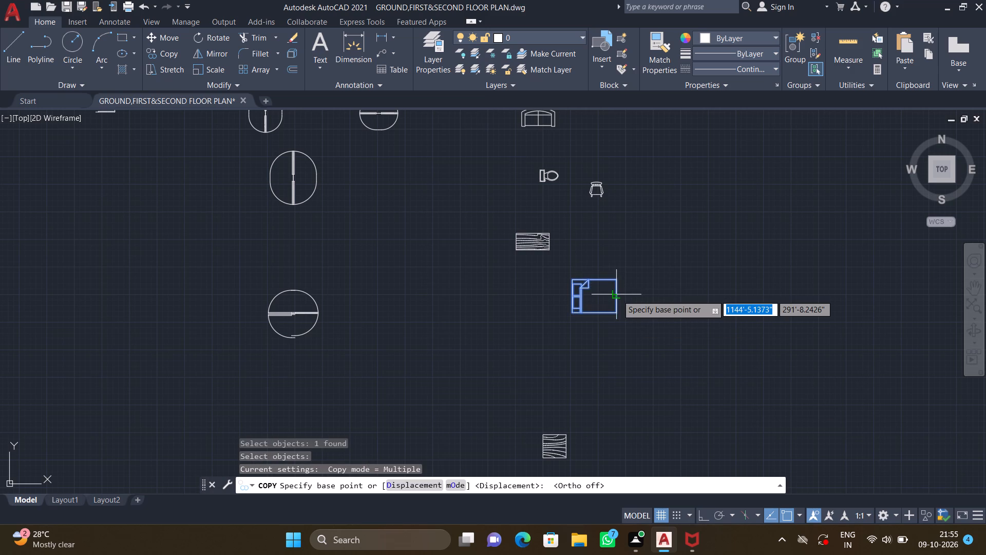
{"action": "left_click", "coordinate": [572, 292]}
{"action": "scroll", "coordinate": [502, 340], "scroll_direction": "down", "scroll_amount": 1}
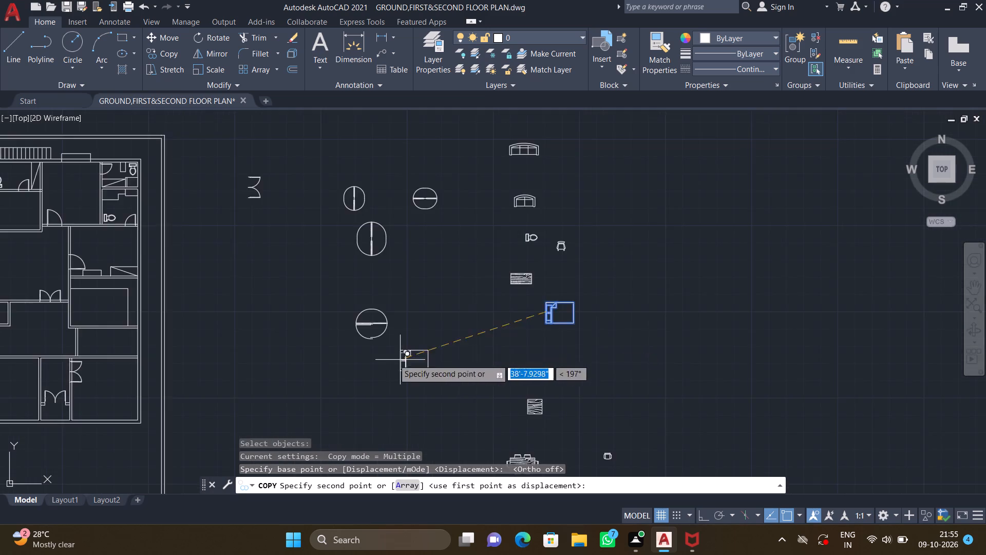
{"action": "scroll", "coordinate": [418, 358], "scroll_direction": "down", "scroll_amount": 1}
{"action": "middle_click_drag", "start_coordinate": [436, 356], "coordinate": [587, 317]}
{"action": "scroll", "coordinate": [612, 317], "scroll_direction": "down", "scroll_amount": 2}
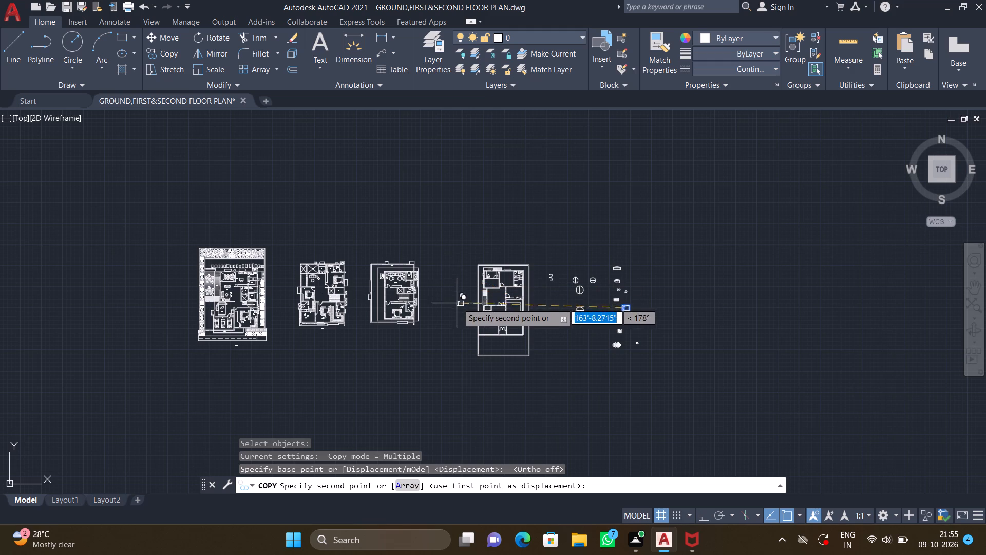
{"action": "scroll", "coordinate": [482, 284], "scroll_direction": "up", "scroll_amount": 2}
{"action": "scroll", "coordinate": [561, 279], "scroll_direction": "up", "scroll_amount": 1}
{"action": "middle_click_drag", "start_coordinate": [555, 278], "coordinate": [520, 272]}
{"action": "scroll", "coordinate": [471, 255], "scroll_direction": "up", "scroll_amount": 1}
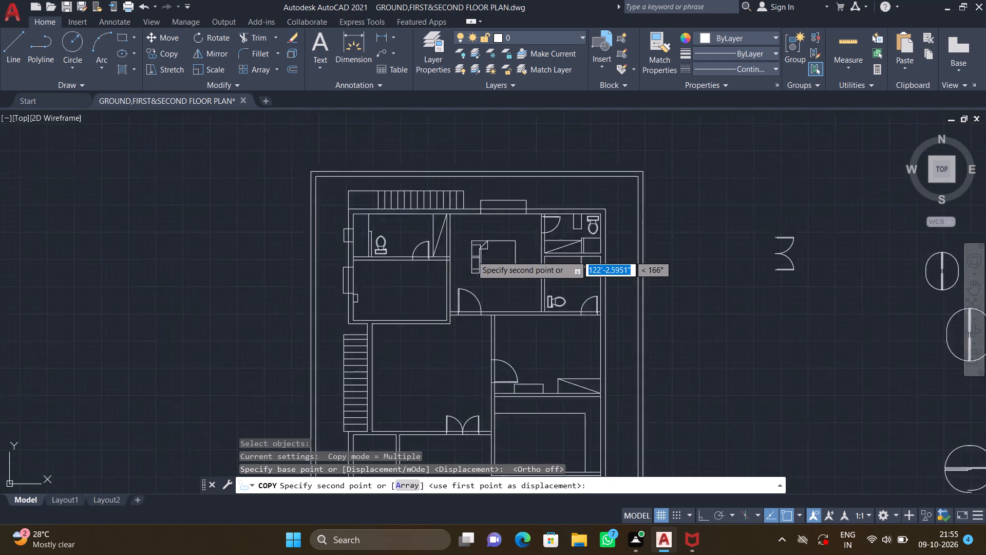
{"action": "scroll", "coordinate": [471, 255], "scroll_direction": "up", "scroll_amount": 2}
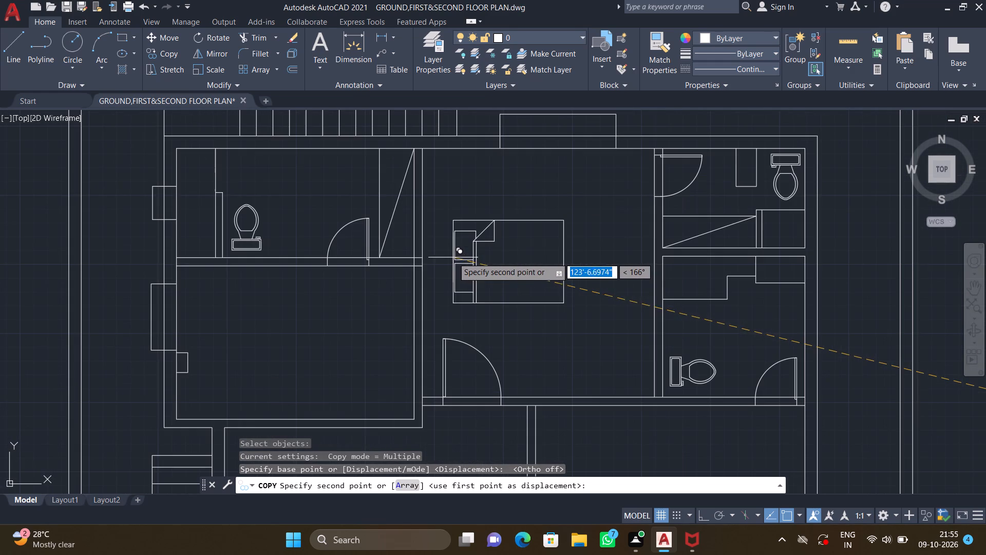
{"action": "scroll", "coordinate": [439, 256], "scroll_direction": "up", "scroll_amount": 2}
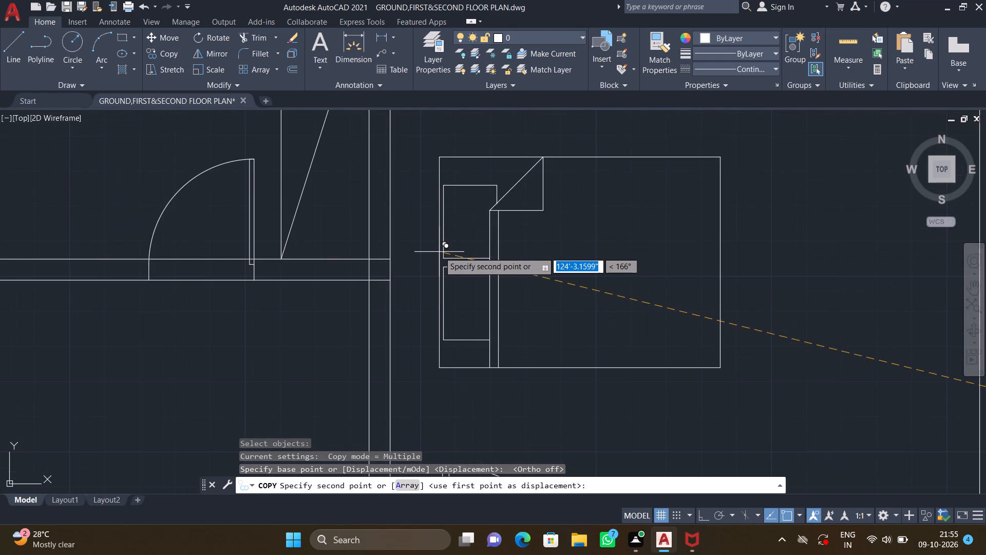
{"action": "scroll", "coordinate": [439, 252], "scroll_direction": "down", "scroll_amount": 3}
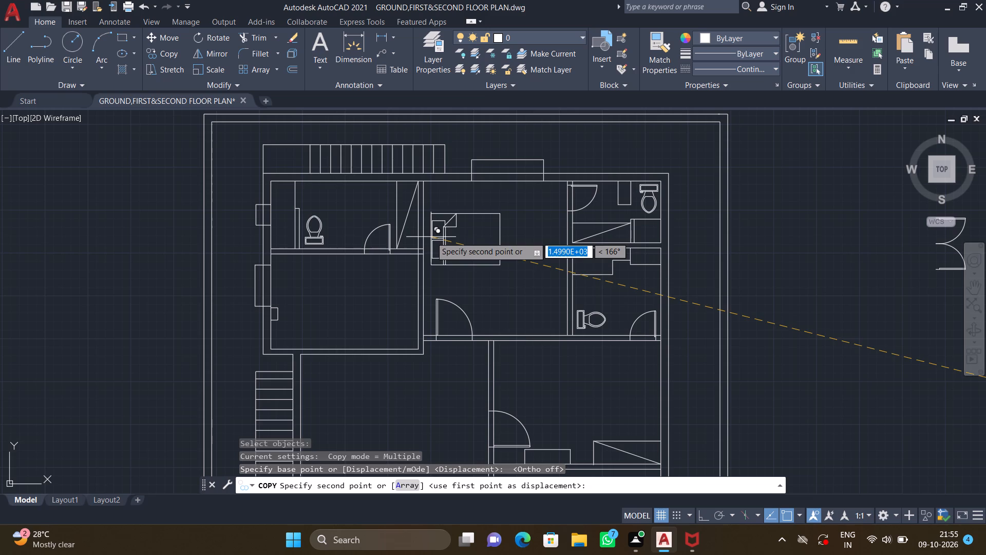
{"action": "left_click", "coordinate": [431, 237]}
{"action": "key", "text": "Return"}
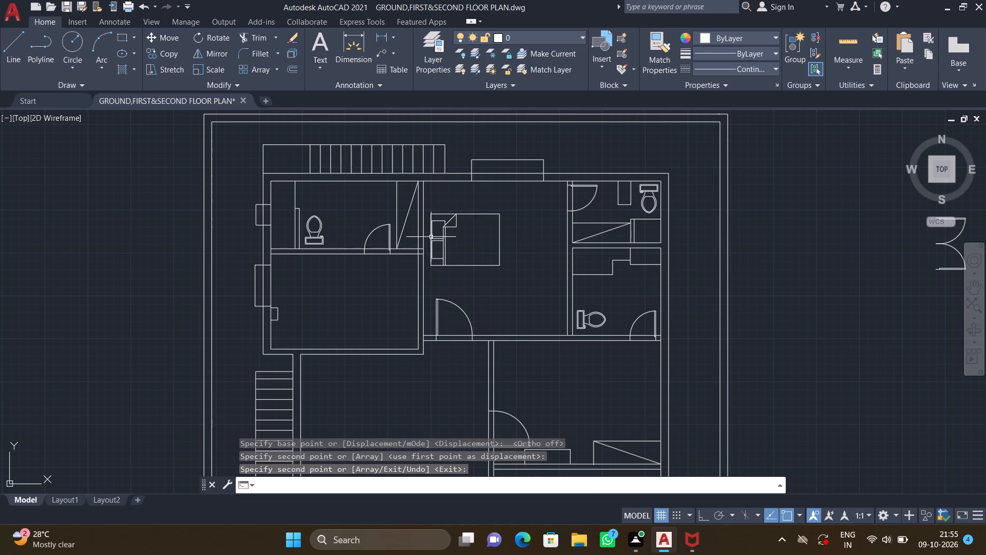
Draw a bedside table rectangle about 1'-6" by 1'-4" just south of the copied bed, aligned with its headboard edge.
{"action": "scroll", "coordinate": [421, 281], "scroll_direction": "up", "scroll_amount": 2}
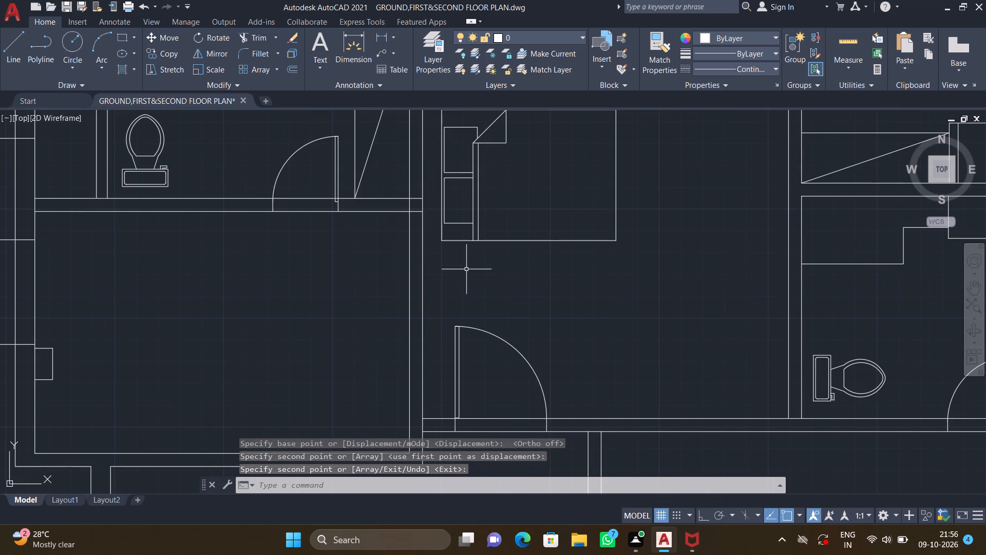
{"action": "key", "text": "r"}
{"action": "type", "text": "ec"}
{"action": "key", "text": "Return"}
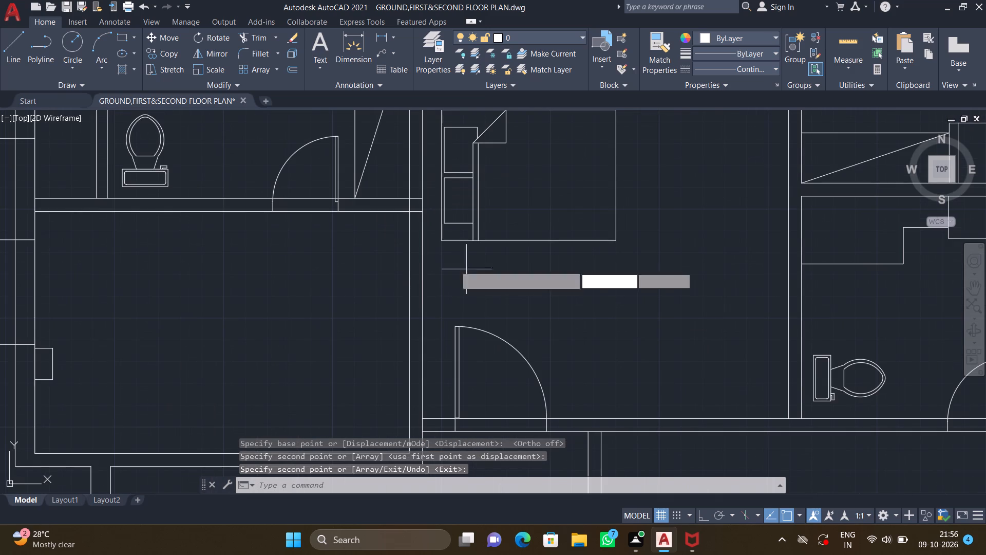
{"action": "scroll", "coordinate": [447, 249], "scroll_direction": "up", "scroll_amount": 2}
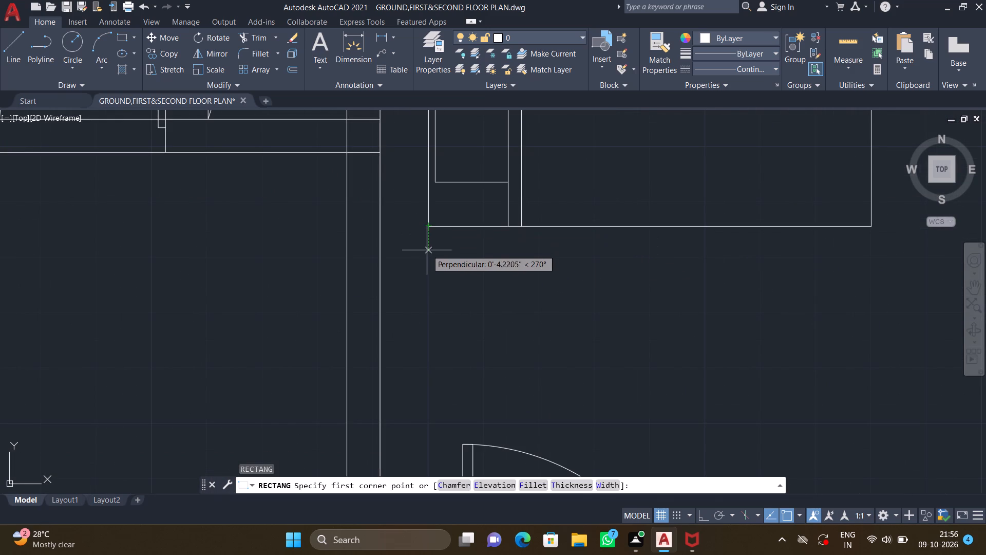
{"action": "left_click", "coordinate": [429, 260]}
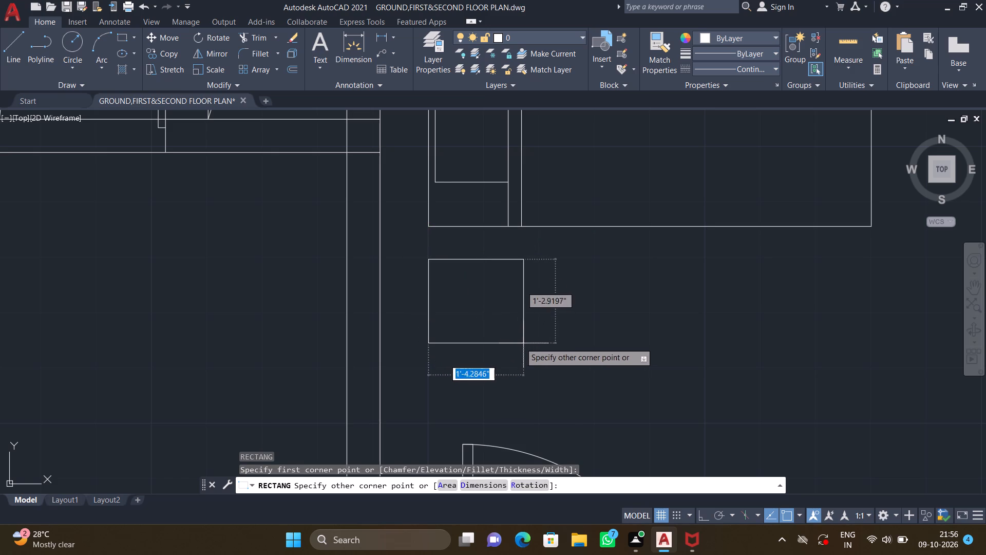
{"action": "left_click", "coordinate": [532, 349]}
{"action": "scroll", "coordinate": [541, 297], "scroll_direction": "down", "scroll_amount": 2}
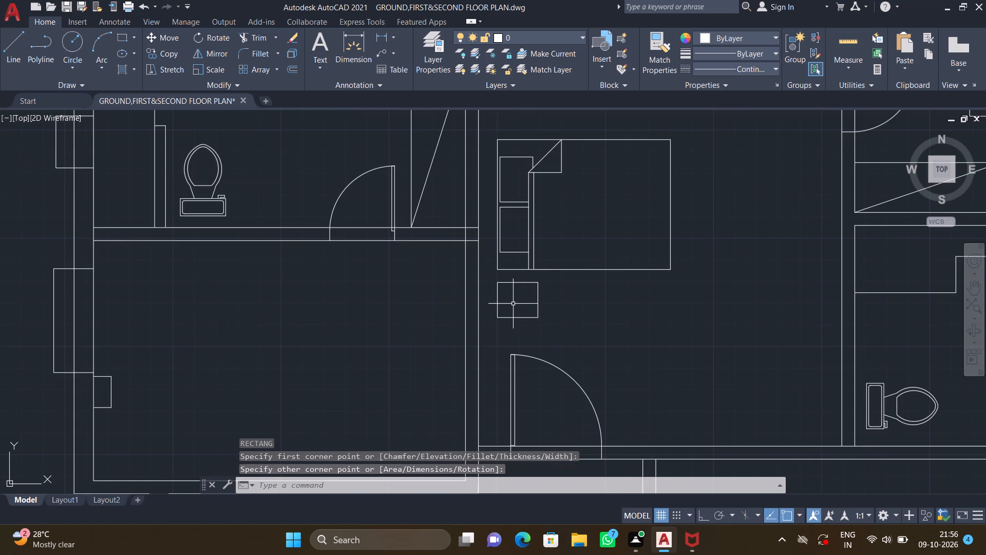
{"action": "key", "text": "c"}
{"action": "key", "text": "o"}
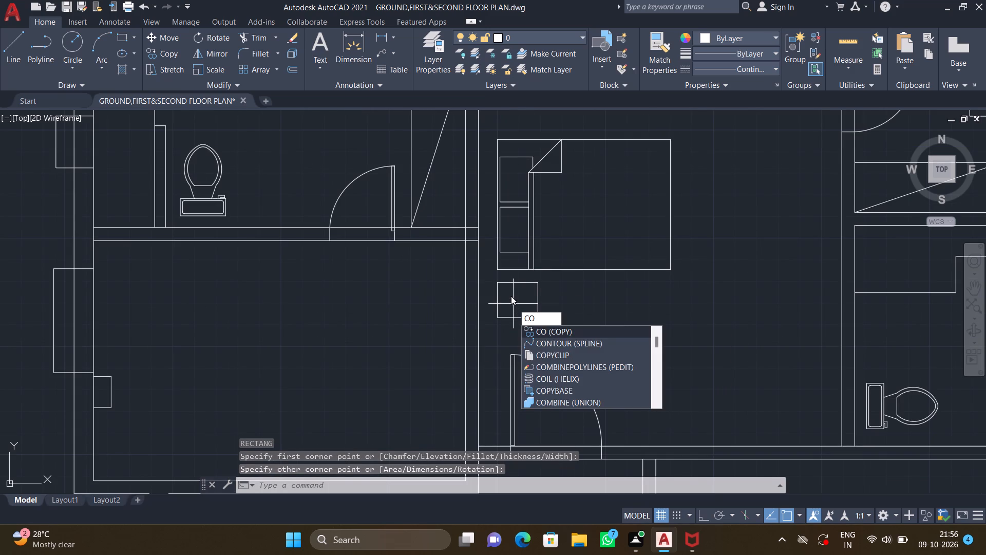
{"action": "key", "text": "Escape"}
Draw a lamp circle centred in the bedside table rectangle, about half the rectangle's width in diameter.
{"action": "key", "text": "c"}
{"action": "key", "text": "Return"}
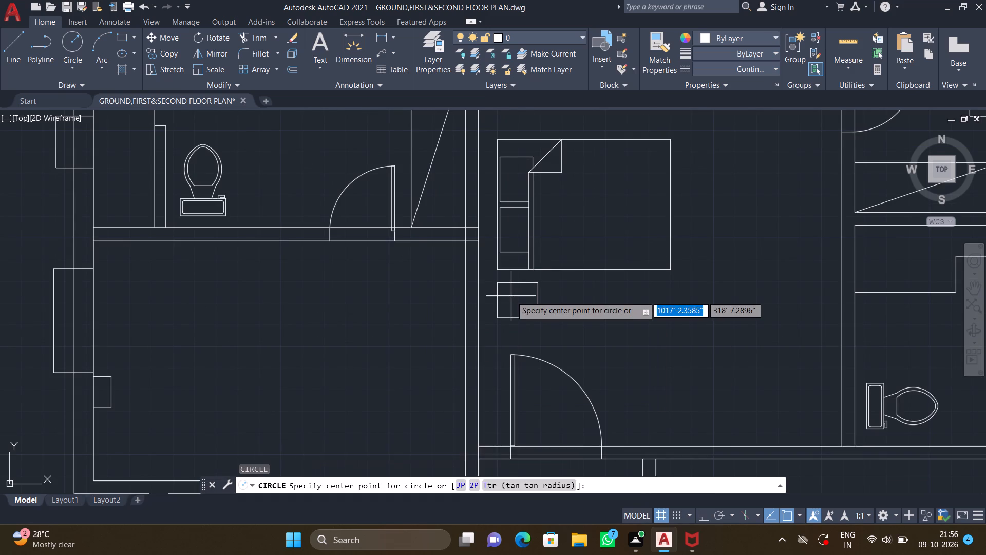
{"action": "scroll", "coordinate": [511, 296], "scroll_direction": "up", "scroll_amount": 2}
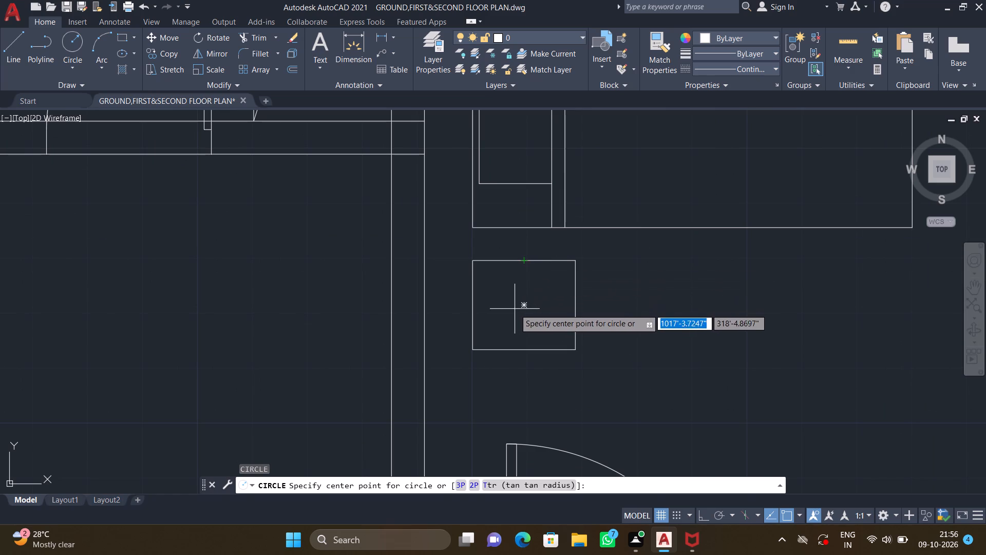
{"action": "left_click", "coordinate": [521, 305]}
{"action": "left_click", "coordinate": [542, 325]}
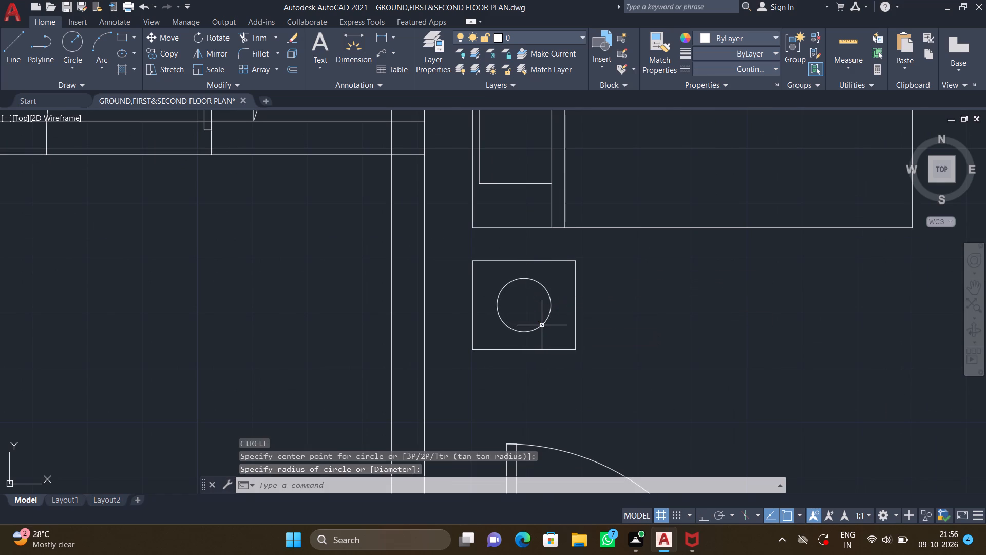
Copy the bedside table rectangle and its circle about 7'-5" straight north, to the other side of the bed's headboard.
{"action": "scroll", "coordinate": [550, 292], "scroll_direction": "down", "scroll_amount": 2}
{"action": "key", "text": "c"}
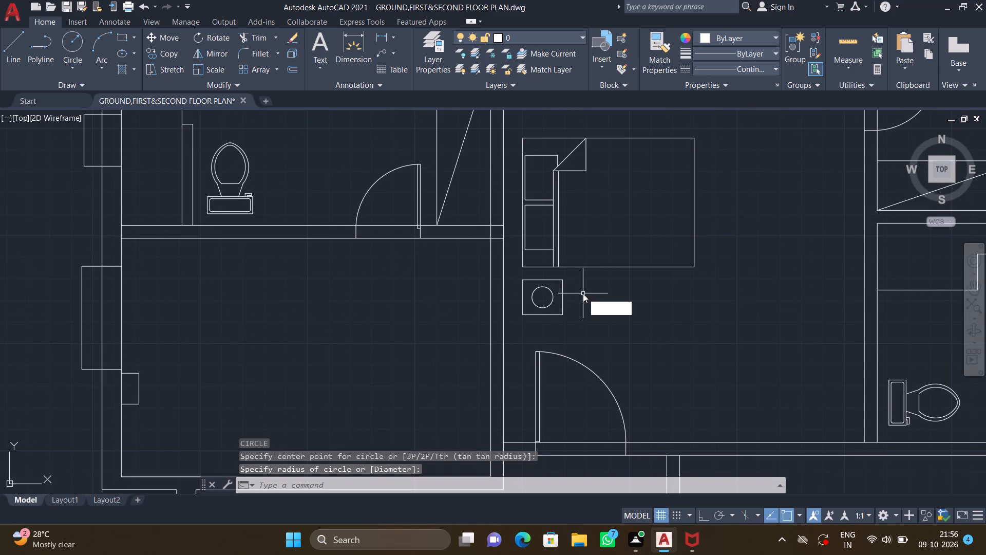
{"action": "key", "text": "o"}
{"action": "key", "text": "Return"}
{"action": "left_click", "coordinate": [569, 306]}
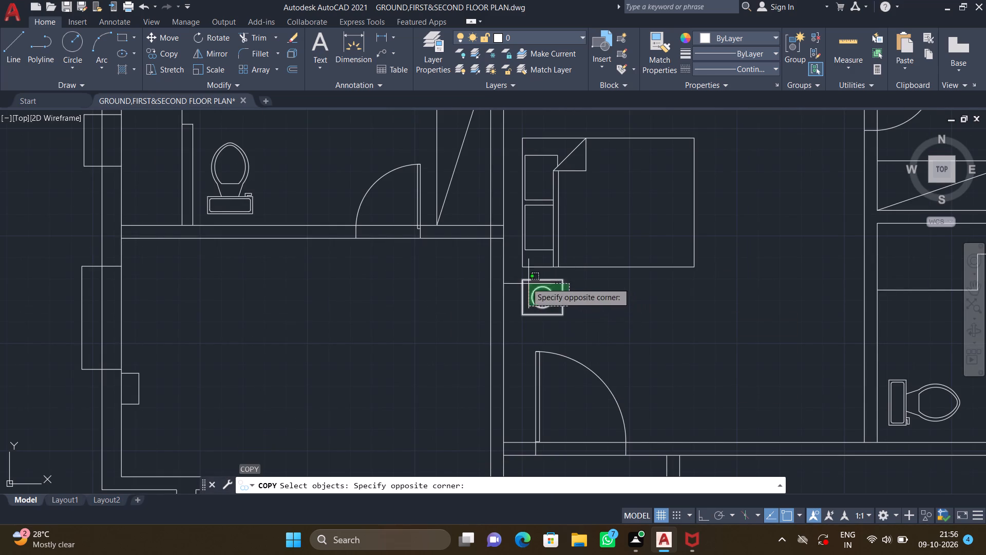
{"action": "scroll", "coordinate": [514, 279], "scroll_direction": "up", "scroll_amount": 2}
{"action": "left_click", "coordinate": [511, 277]}
{"action": "key", "text": "Return"}
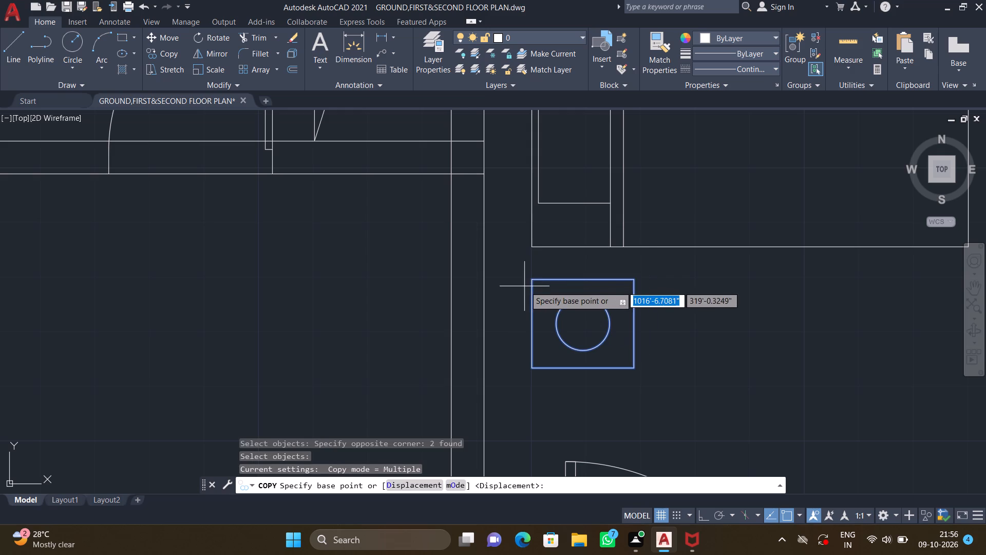
{"action": "left_click", "coordinate": [533, 283]}
{"action": "scroll", "coordinate": [553, 263], "scroll_direction": "down", "scroll_amount": 2}
{"action": "scroll", "coordinate": [591, 178], "scroll_direction": "down", "scroll_amount": 1}
{"action": "middle_click_drag", "start_coordinate": [580, 202], "coordinate": [538, 306]}
{"action": "scroll", "coordinate": [519, 242], "scroll_direction": "up", "scroll_amount": 3}
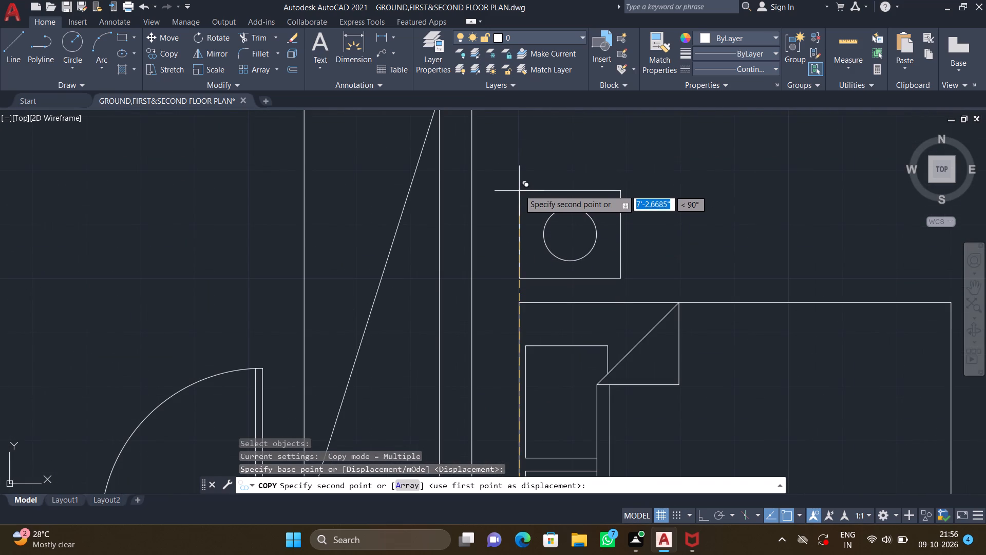
{"action": "left_click", "coordinate": [518, 177]}
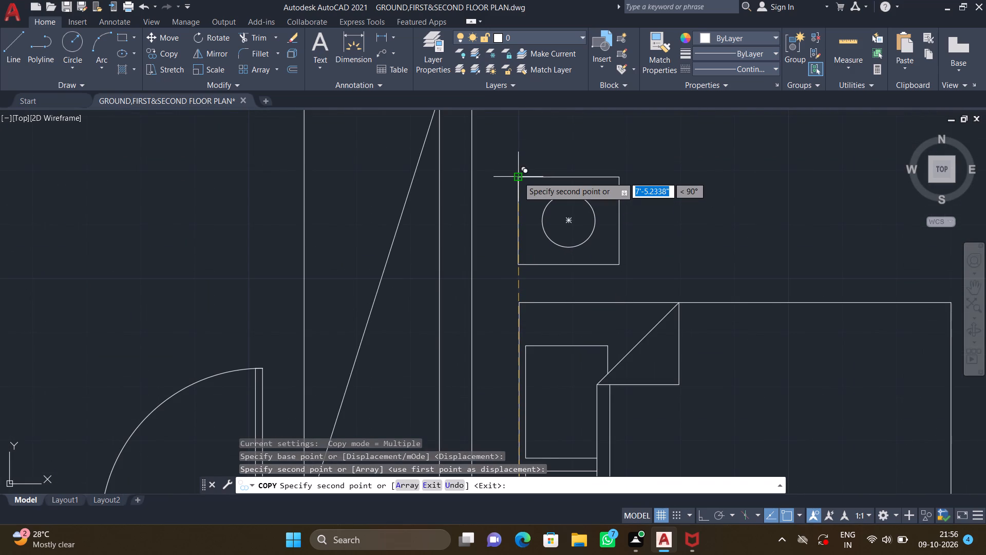
{"action": "key", "text": "Return"}
With ortho on, rotate the loose bed east of the plan 180° about its northwest headboard corner.
{"action": "scroll", "coordinate": [521, 248], "scroll_direction": "down", "scroll_amount": 3}
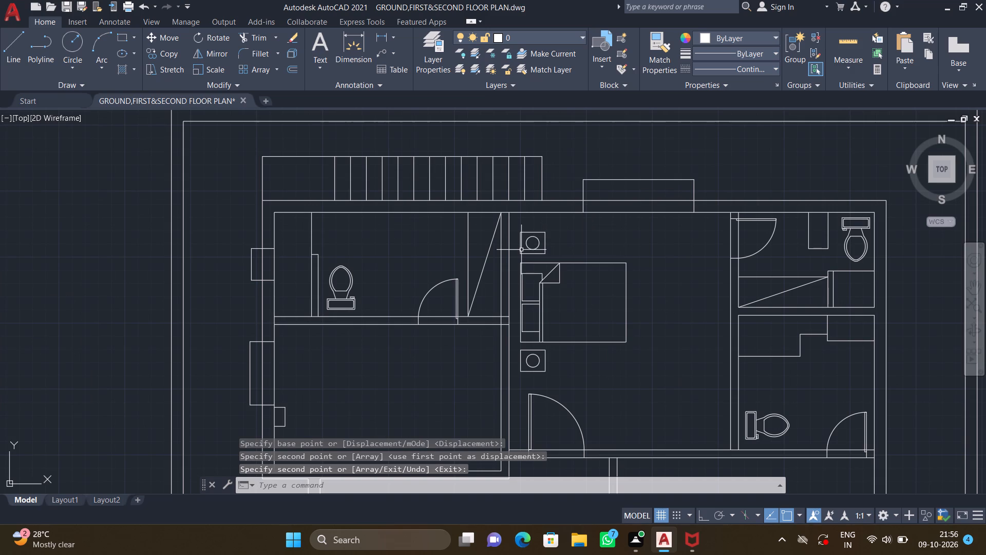
{"action": "scroll", "coordinate": [527, 253], "scroll_direction": "down", "scroll_amount": 2}
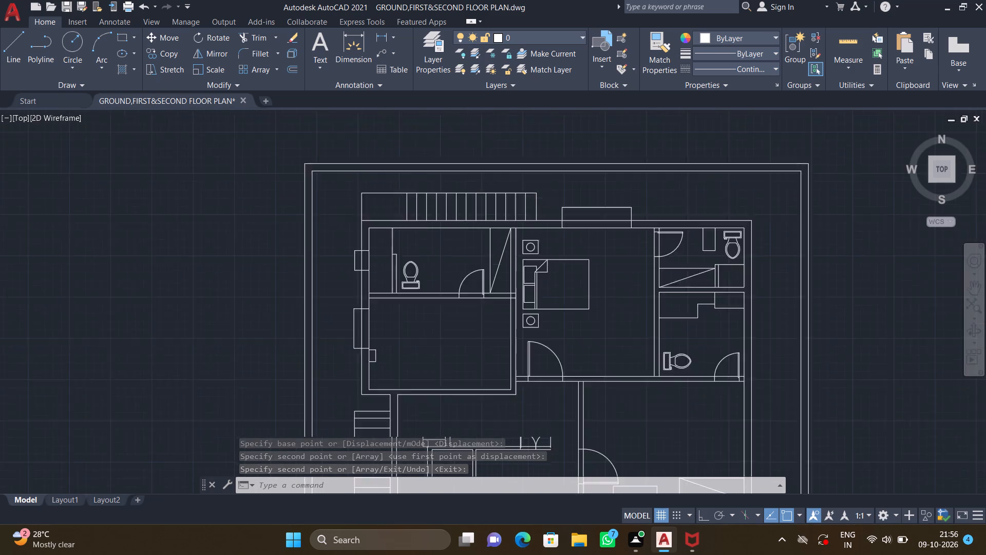
{"action": "middle_click_drag", "start_coordinate": [547, 294], "coordinate": [512, 273]}
{"action": "middle_click_drag", "start_coordinate": [570, 281], "coordinate": [518, 240]}
{"action": "scroll", "coordinate": [546, 249], "scroll_direction": "down", "scroll_amount": 2}
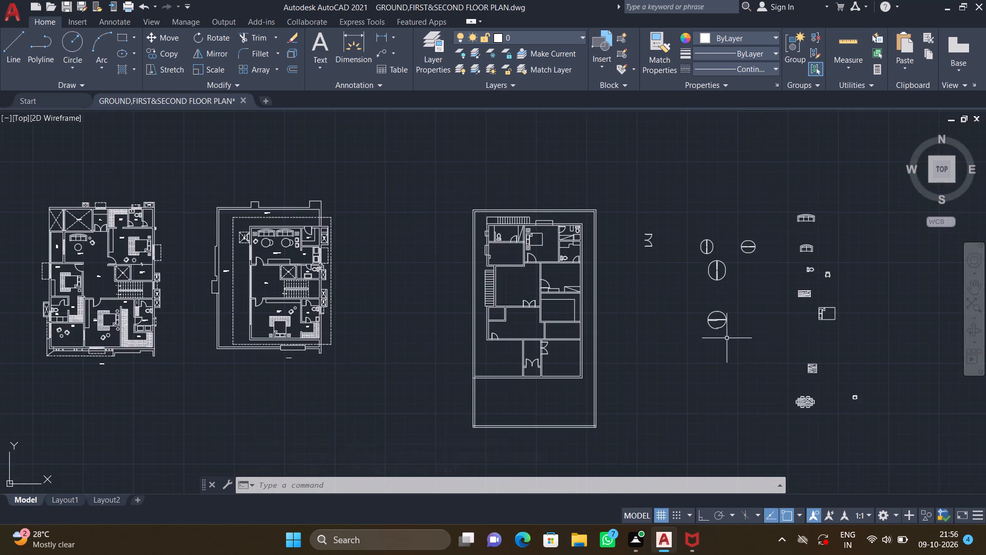
{"action": "middle_click_drag", "start_coordinate": [708, 330], "coordinate": [515, 242]}
{"action": "scroll", "coordinate": [637, 240], "scroll_direction": "up", "scroll_amount": 2}
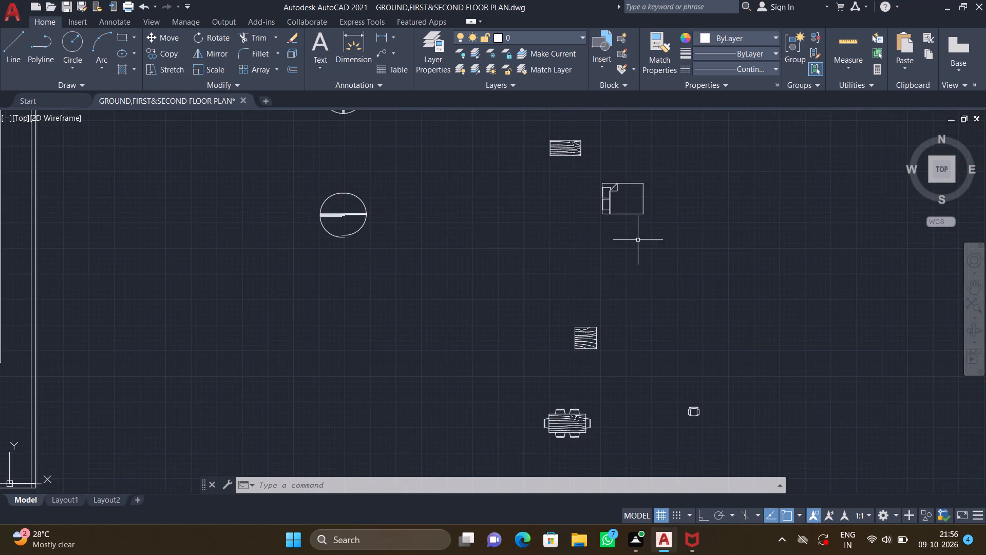
{"action": "middle_click_drag", "start_coordinate": [635, 246], "coordinate": [646, 324]}
{"action": "key", "text": "r"}
{"action": "key", "text": "o"}
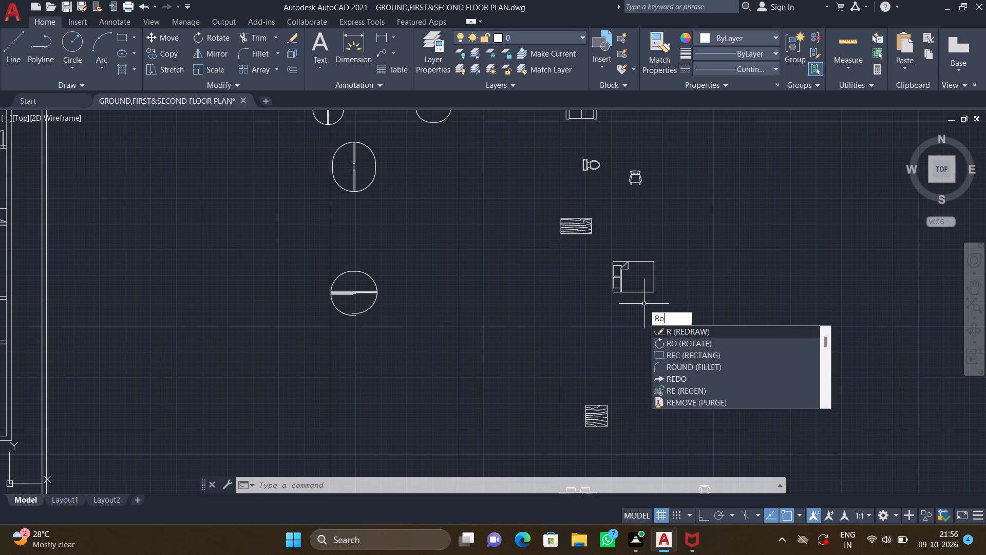
{"action": "key", "text": "Return"}
{"action": "left_click", "coordinate": [652, 292]}
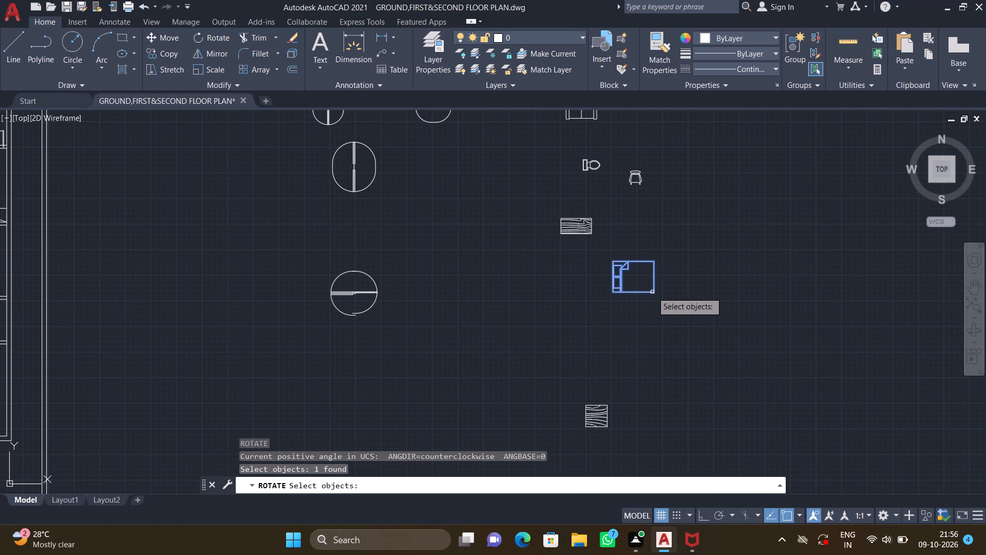
{"action": "key", "text": "Return"}
{"action": "scroll", "coordinate": [615, 270], "scroll_direction": "up", "scroll_amount": 2}
{"action": "left_click", "coordinate": [604, 250]}
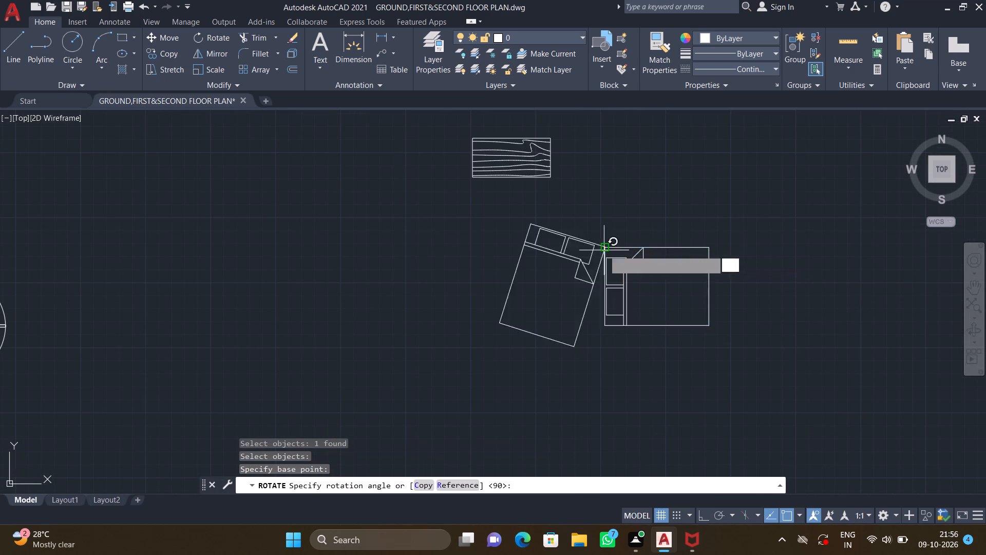
{"action": "key", "text": "F8"}
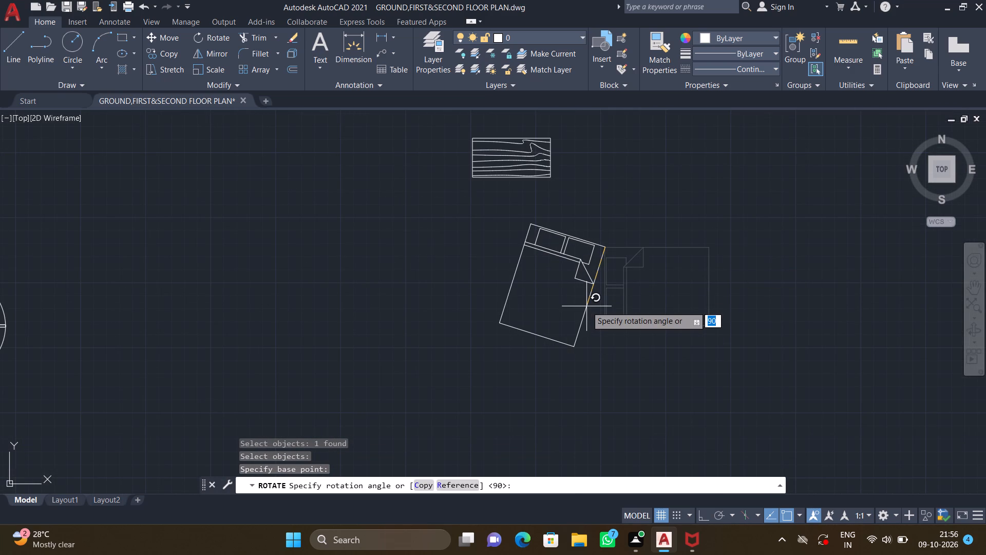
{"action": "left_click", "coordinate": [402, 297]}
Copy the rotated loose bed into the west bedroom of the new plan, with its headboard near the east wall.
{"action": "scroll", "coordinate": [553, 291], "scroll_direction": "down", "scroll_amount": 1}
{"action": "scroll", "coordinate": [609, 283], "scroll_direction": "down", "scroll_amount": 1}
{"action": "middle_click_drag", "start_coordinate": [606, 293], "coordinate": [606, 309]}
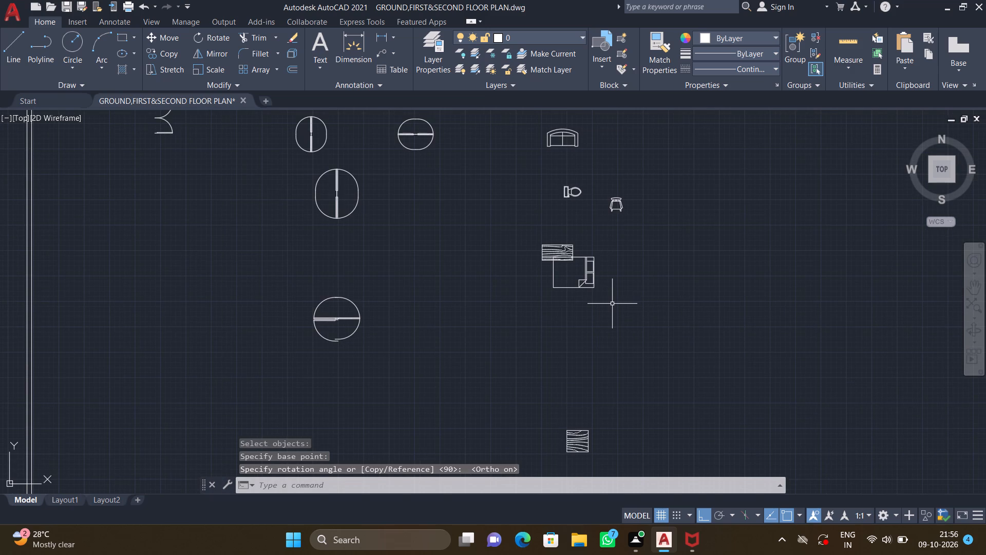
{"action": "type", "text": "co"}
{"action": "key", "text": "Return"}
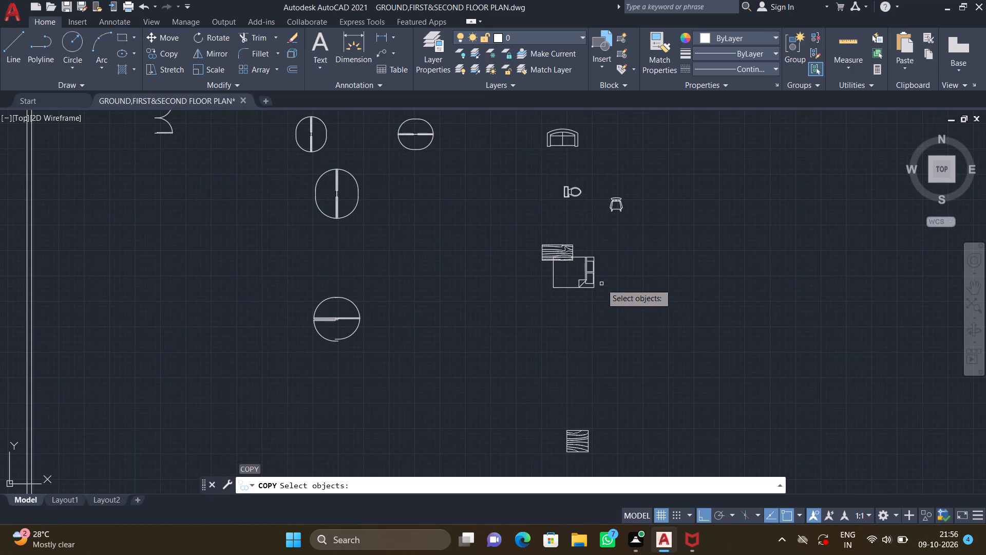
{"action": "left_click", "coordinate": [593, 276]}
{"action": "key", "text": "Return"}
{"action": "scroll", "coordinate": [599, 272], "scroll_direction": "up", "scroll_amount": 2}
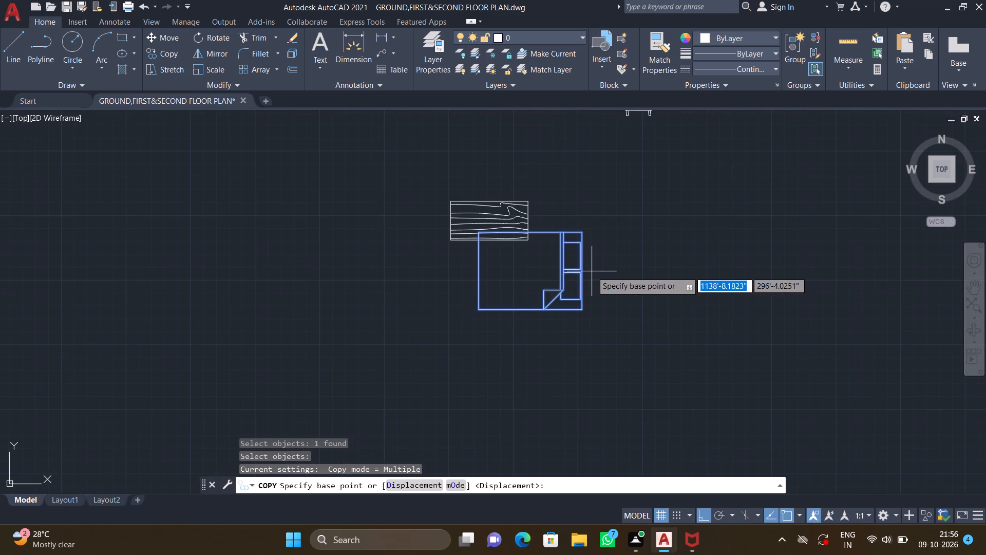
{"action": "left_click", "coordinate": [582, 268]}
{"action": "scroll", "coordinate": [541, 326], "scroll_direction": "down", "scroll_amount": 2}
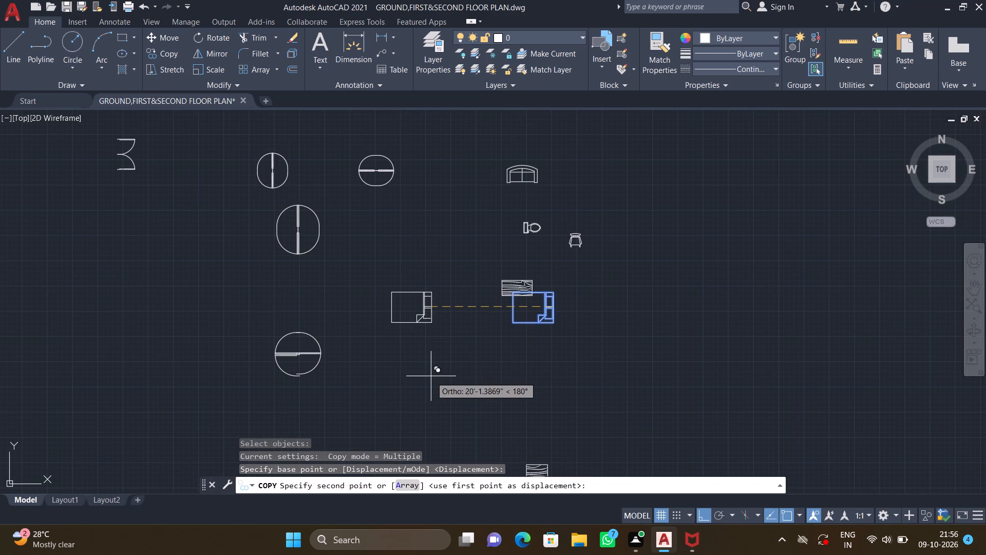
{"action": "key", "text": "F8"}
{"action": "scroll", "coordinate": [431, 376], "scroll_direction": "down", "scroll_amount": 3}
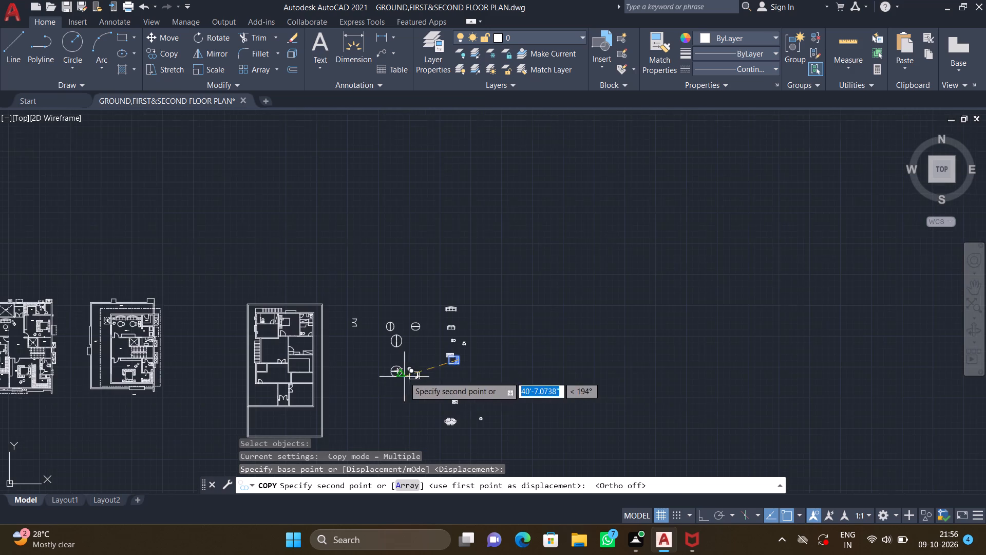
{"action": "middle_click_drag", "start_coordinate": [423, 374], "coordinate": [636, 297]}
{"action": "scroll", "coordinate": [423, 374], "scroll_direction": "down", "scroll_amount": 1}
{"action": "scroll", "coordinate": [553, 253], "scroll_direction": "up", "scroll_amount": 3}
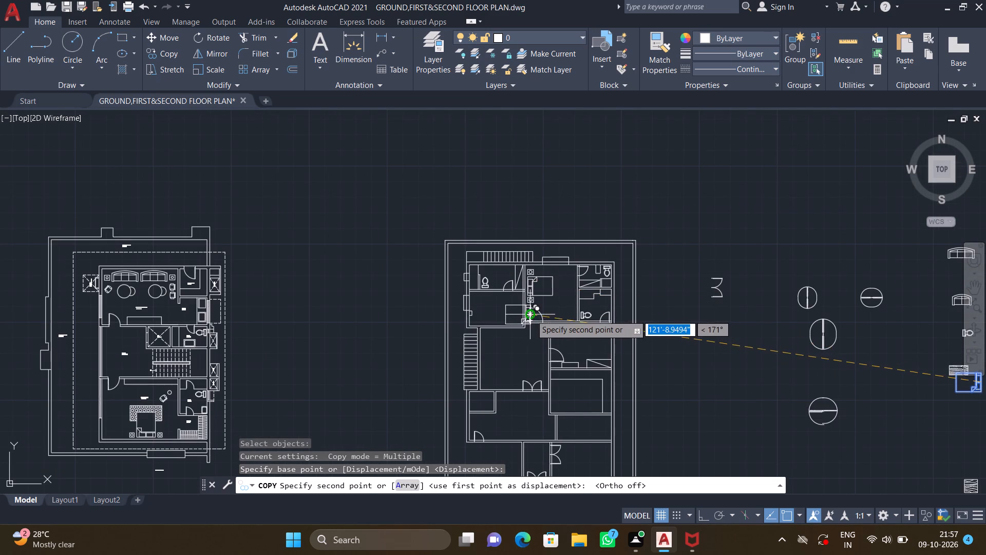
{"action": "scroll", "coordinate": [531, 315], "scroll_direction": "up", "scroll_amount": 3}
{"action": "scroll", "coordinate": [482, 283], "scroll_direction": "up", "scroll_amount": 1}
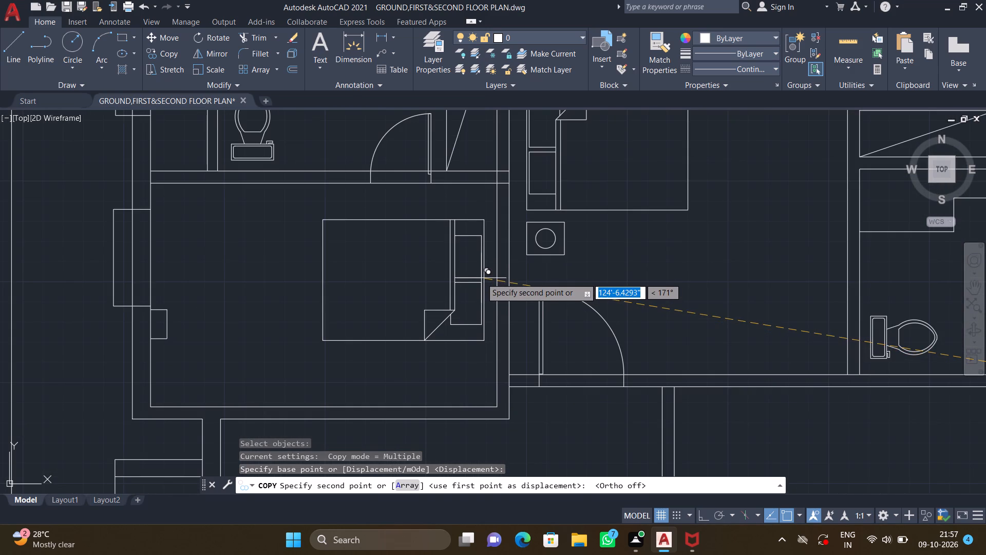
{"action": "left_click", "coordinate": [484, 281]}
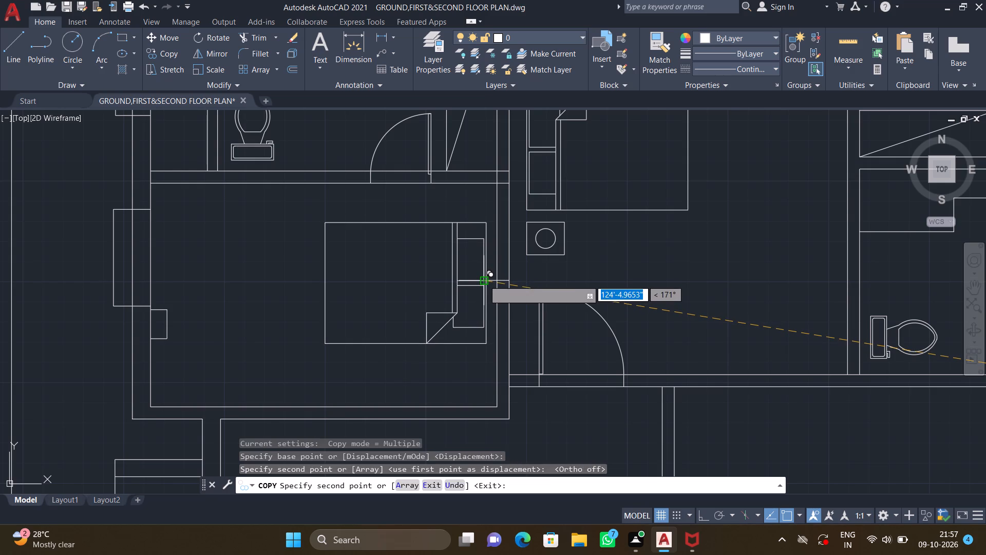
{"action": "key", "text": "Return"}
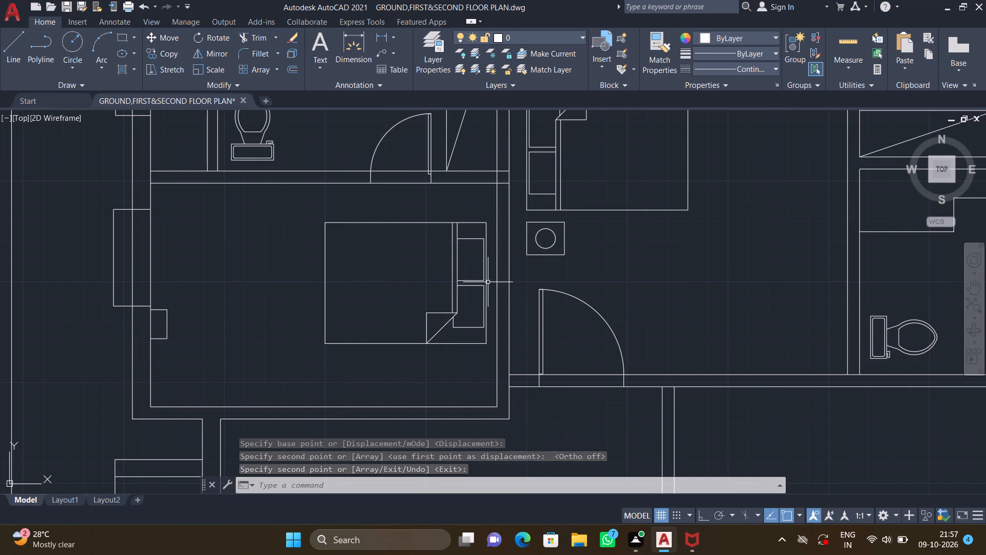
With ortho on, rotate the loose bed east of the plan 90° about its headboard's midpoint so the headboard faces north.
{"action": "scroll", "coordinate": [497, 267], "scroll_direction": "down", "scroll_amount": 3}
{"action": "scroll", "coordinate": [556, 290], "scroll_direction": "down", "scroll_amount": 3}
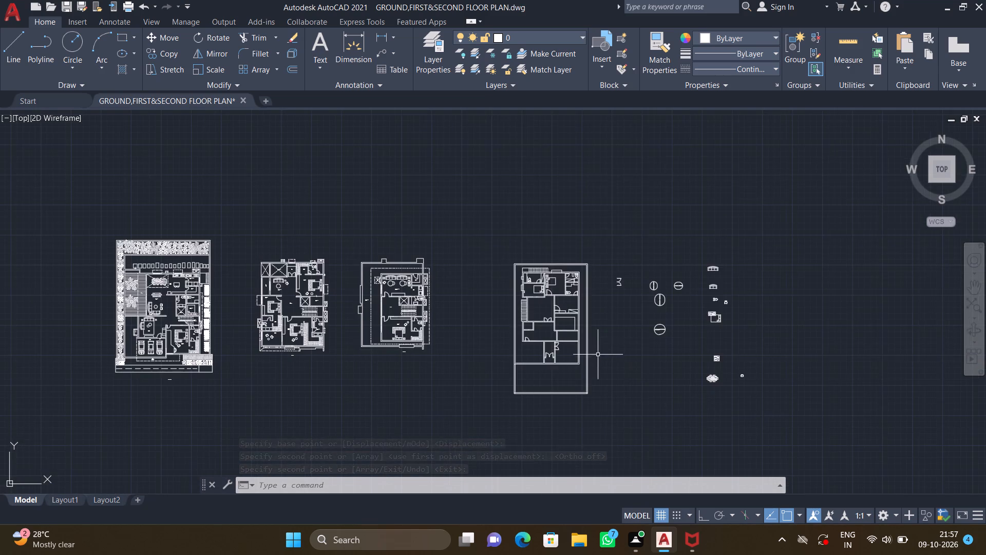
{"action": "middle_click_drag", "start_coordinate": [566, 336], "coordinate": [503, 303]}
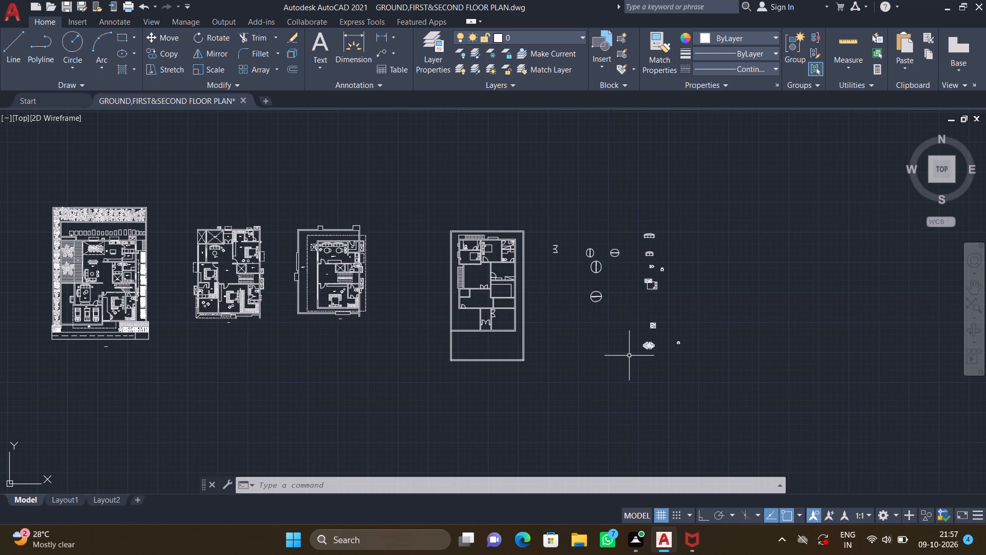
{"action": "middle_click_drag", "start_coordinate": [773, 318], "coordinate": [606, 361]}
{"action": "scroll", "coordinate": [594, 357], "scroll_direction": "down", "scroll_amount": 1}
{"action": "scroll", "coordinate": [493, 348], "scroll_direction": "up", "scroll_amount": 1}
{"action": "scroll", "coordinate": [544, 347], "scroll_direction": "up", "scroll_amount": 5}
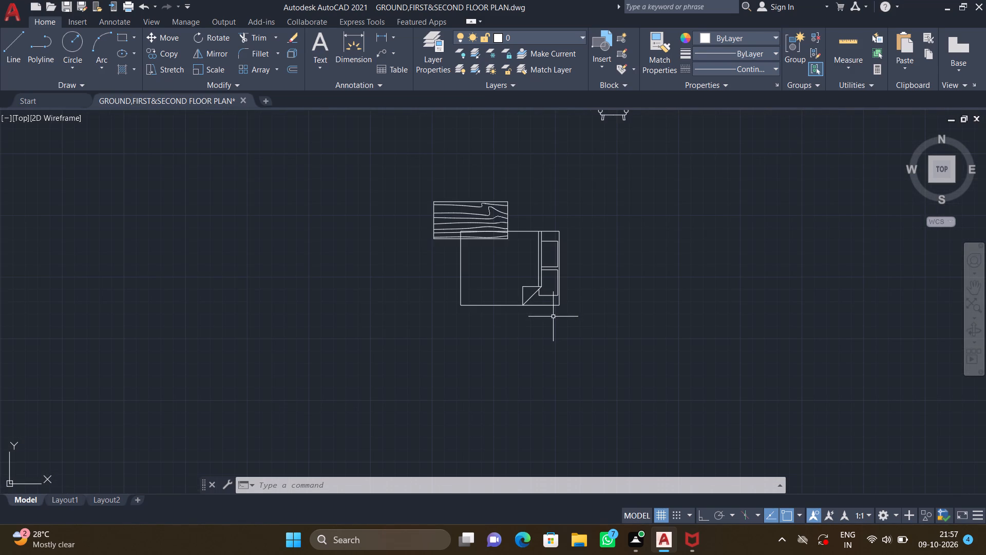
{"action": "key", "text": "F8"}
{"action": "type", "text": "ro"}
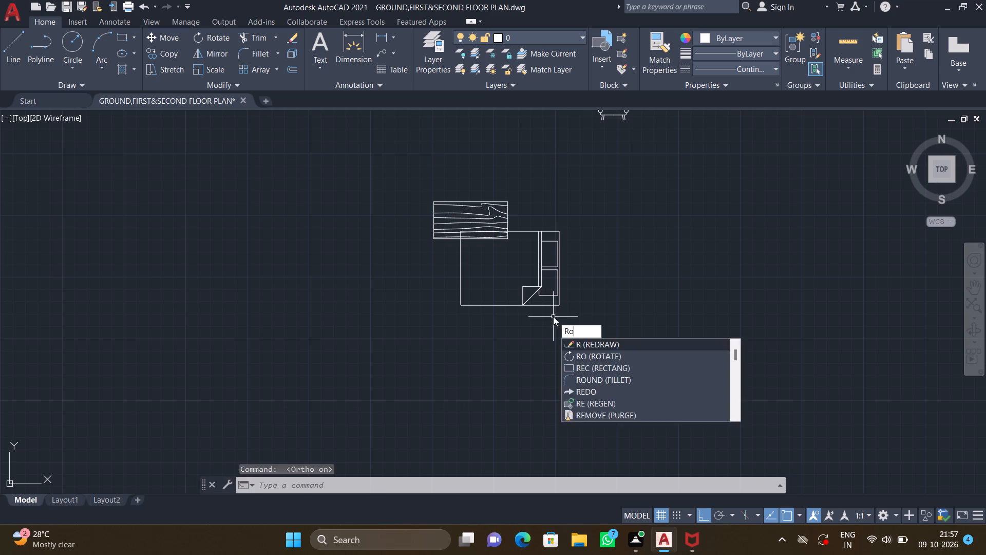
{"action": "key", "text": "Return"}
{"action": "left_click", "coordinate": [560, 300]}
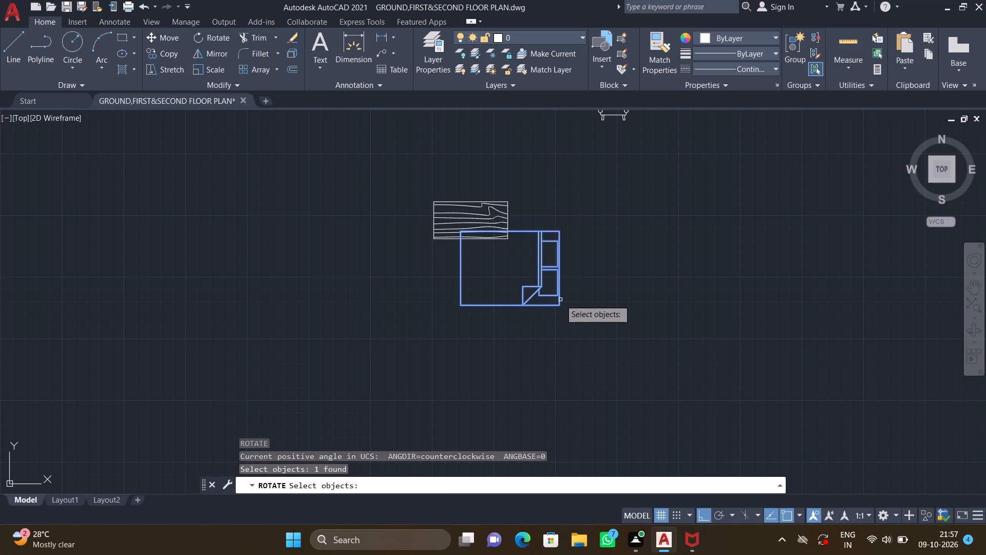
{"action": "key", "text": "Return"}
{"action": "left_click", "coordinate": [556, 265]}
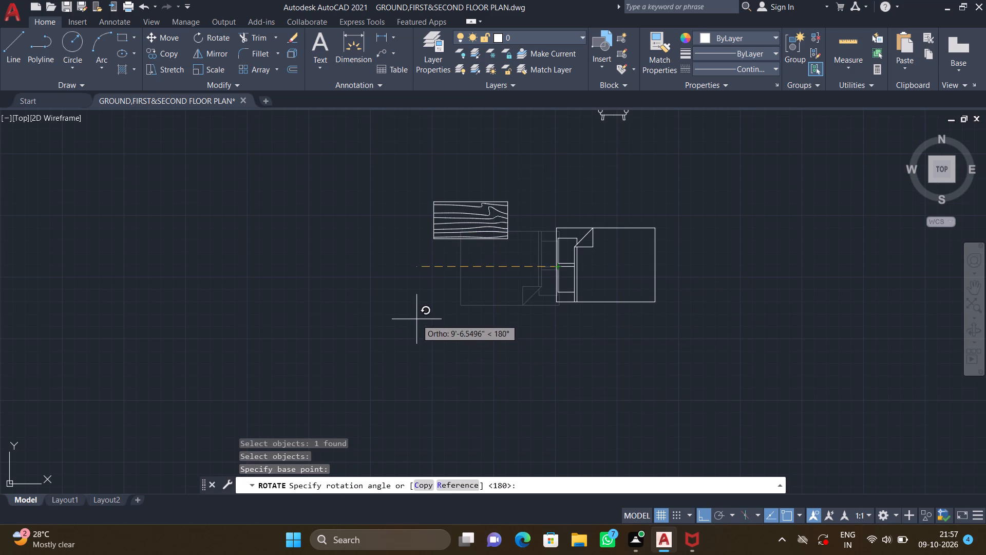
{"action": "left_click", "coordinate": [545, 188]}
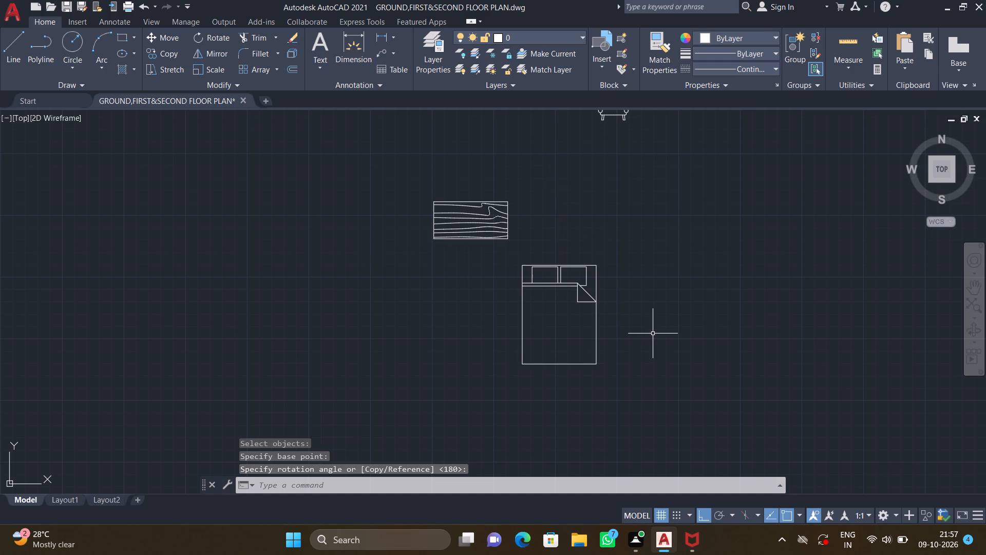
With ortho off, copy the rotated bed into the east bedroom south of the bathrooms, its headboard just below the north wall.
{"action": "type", "text": "co"}
{"action": "key", "text": "Return"}
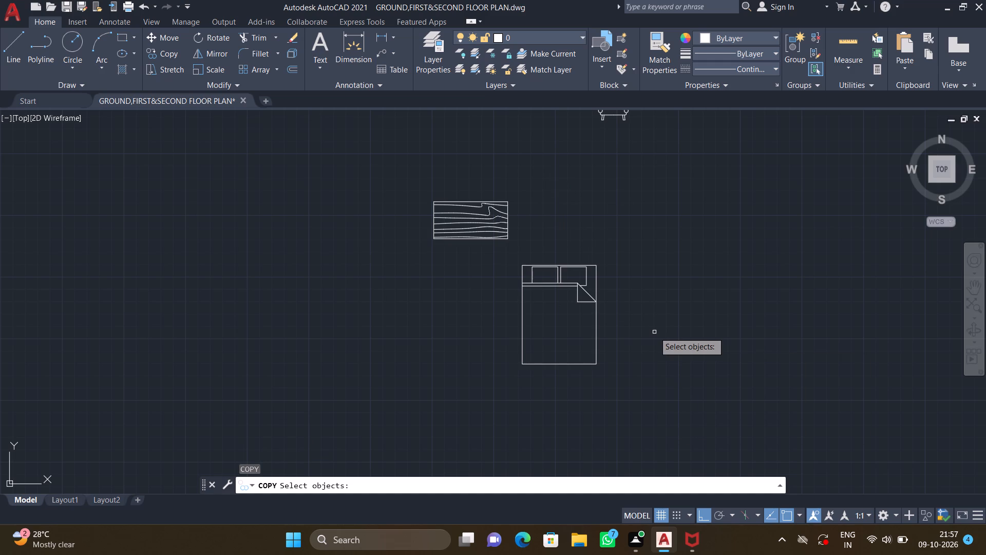
{"action": "key", "text": "F8"}
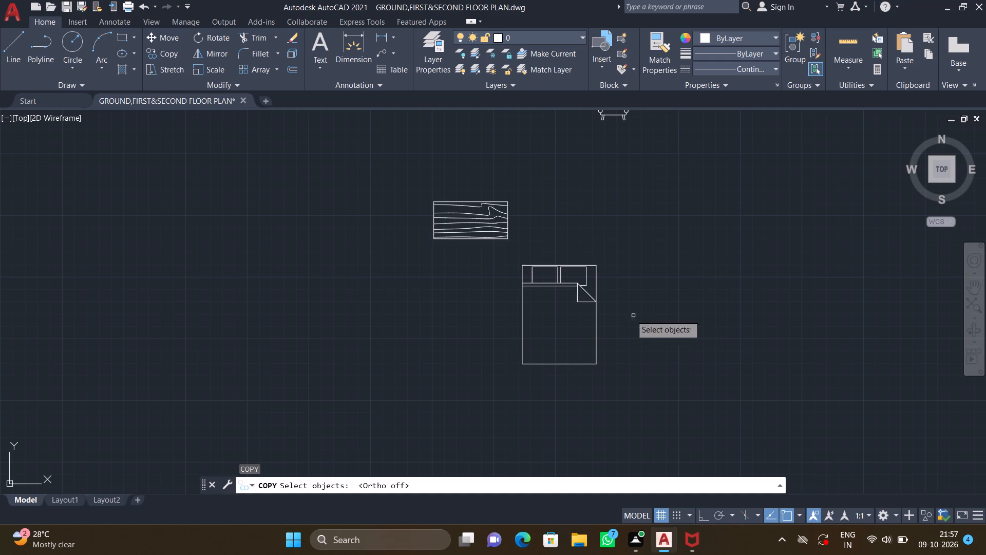
{"action": "left_click", "coordinate": [596, 337]}
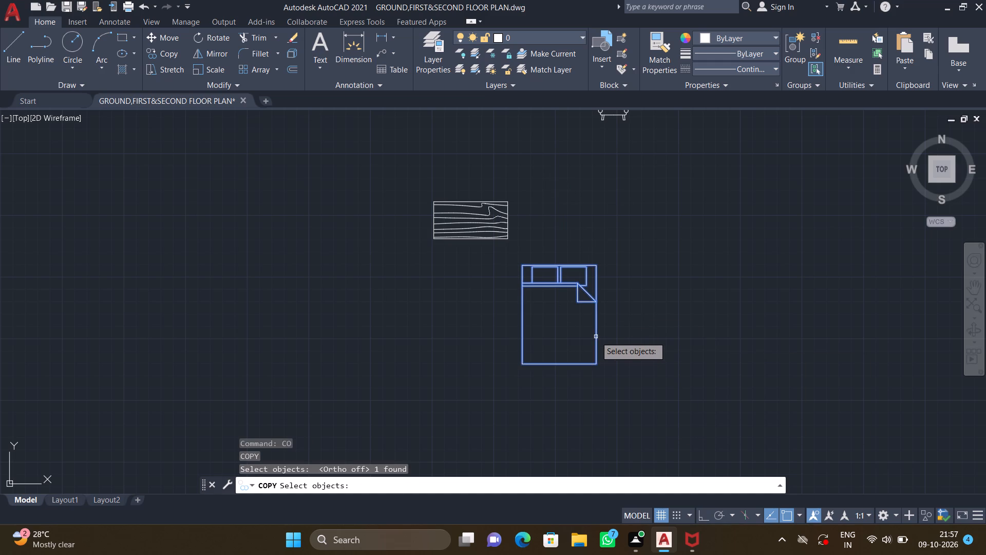
{"action": "key", "text": "Return"}
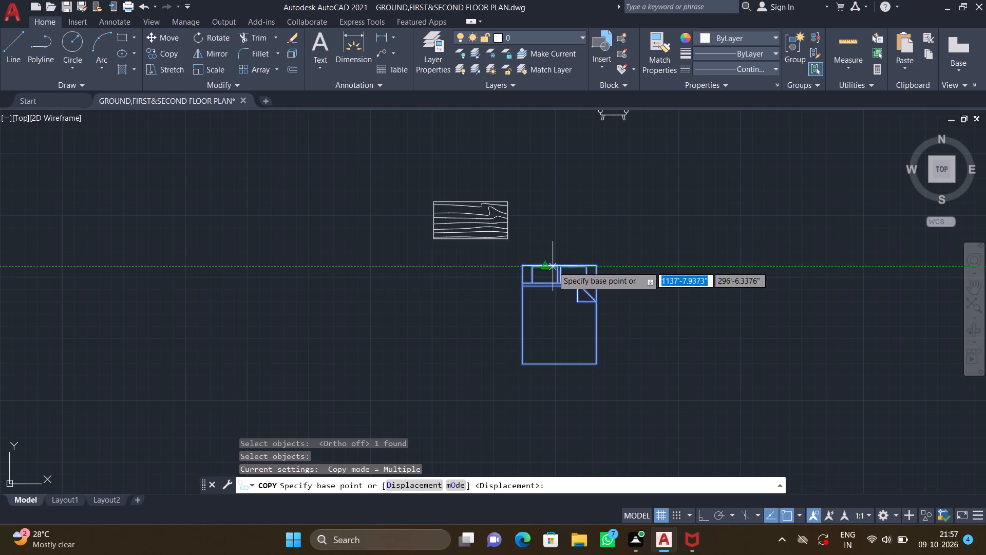
{"action": "left_click", "coordinate": [555, 266]}
{"action": "scroll", "coordinate": [521, 294], "scroll_direction": "down", "scroll_amount": 2}
{"action": "middle_click_drag", "start_coordinate": [356, 317], "coordinate": [484, 287]}
{"action": "scroll", "coordinate": [364, 317], "scroll_direction": "down", "scroll_amount": 3}
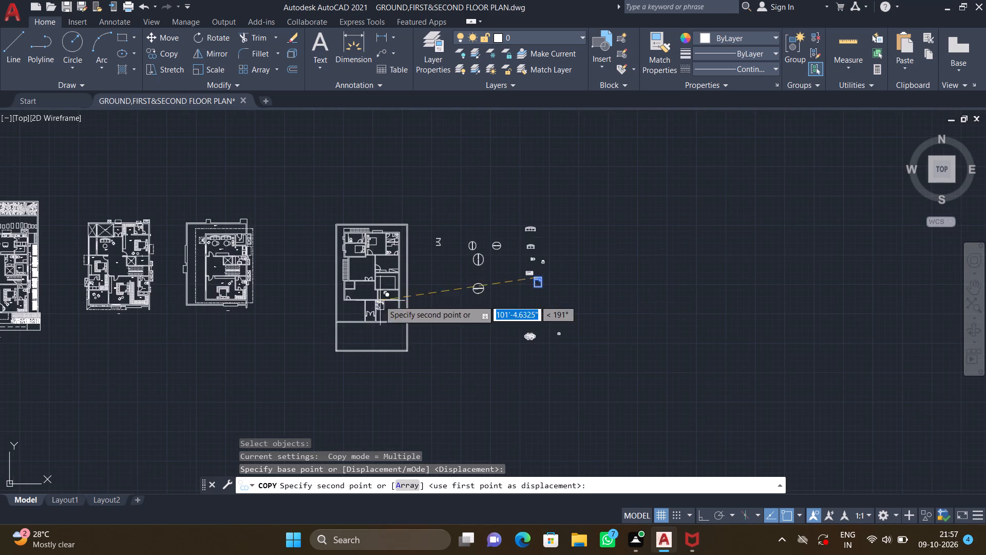
{"action": "middle_click_drag", "start_coordinate": [366, 280], "coordinate": [408, 308]}
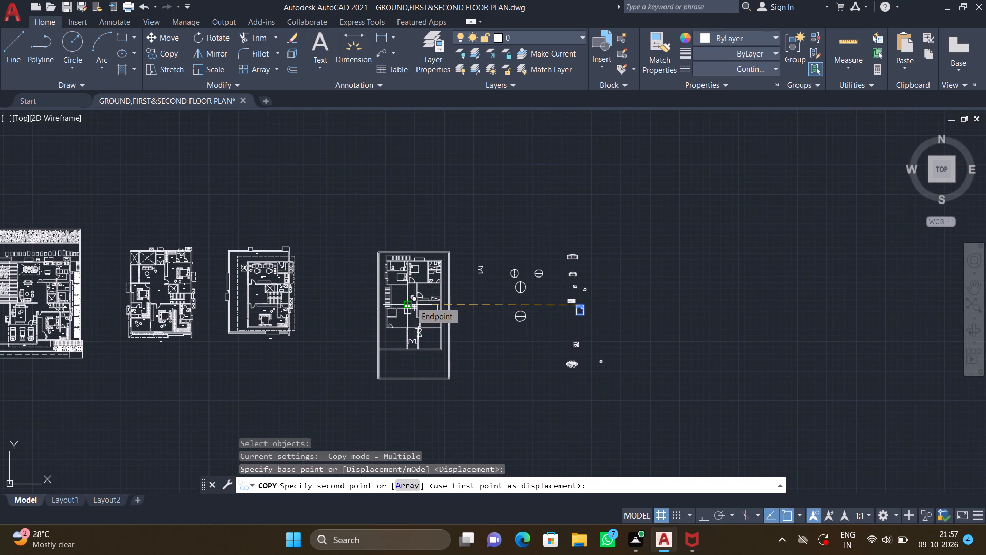
{"action": "scroll", "coordinate": [400, 273], "scroll_direction": "up", "scroll_amount": 2}
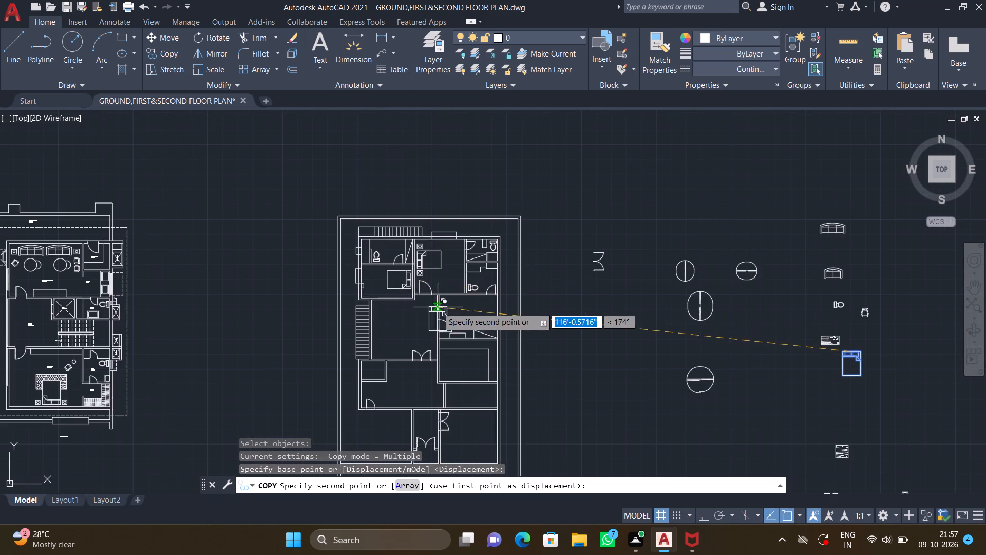
{"action": "scroll", "coordinate": [457, 307], "scroll_direction": "up", "scroll_amount": 4}
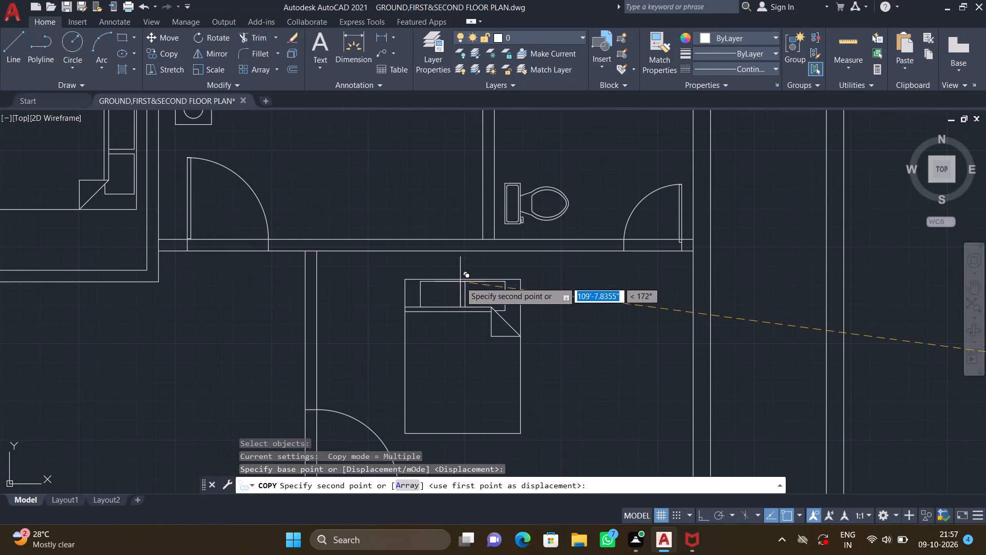
{"action": "left_click", "coordinate": [456, 269]}
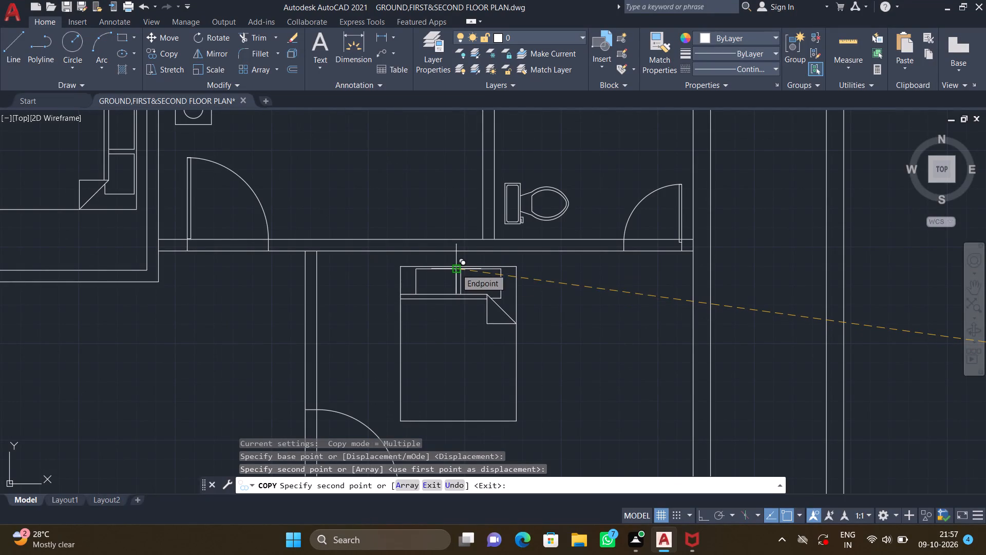
{"action": "key", "text": "Return"}
Copy the northern bedroom's south bedside table and lamp circle to both sides of the east bedroom bed, aligned with its headboard.
{"action": "scroll", "coordinate": [429, 288], "scroll_direction": "down", "scroll_amount": 3}
{"action": "middle_click_drag", "start_coordinate": [348, 304], "coordinate": [418, 309]}
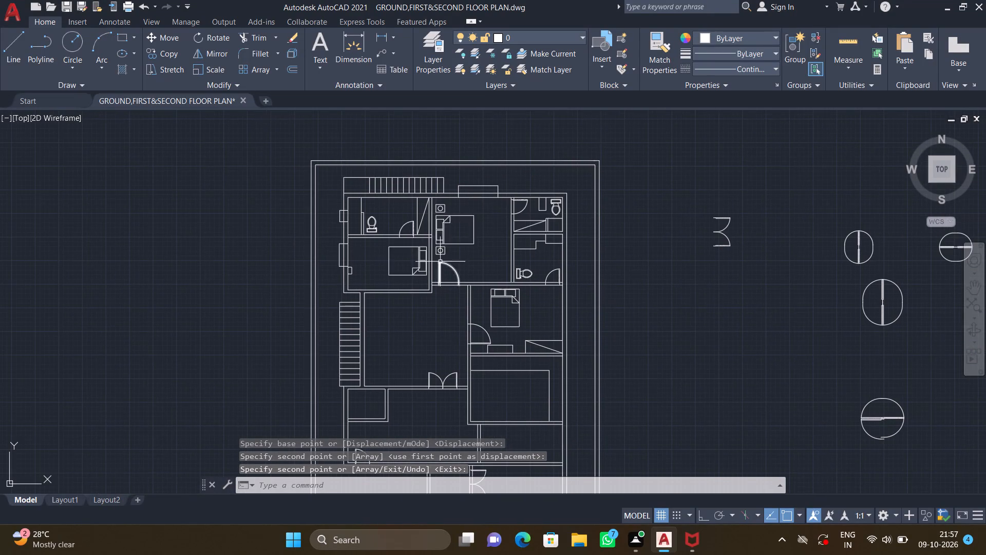
{"action": "scroll", "coordinate": [440, 262], "scroll_direction": "up", "scroll_amount": 3}
{"action": "middle_click_drag", "start_coordinate": [451, 247], "coordinate": [466, 301]}
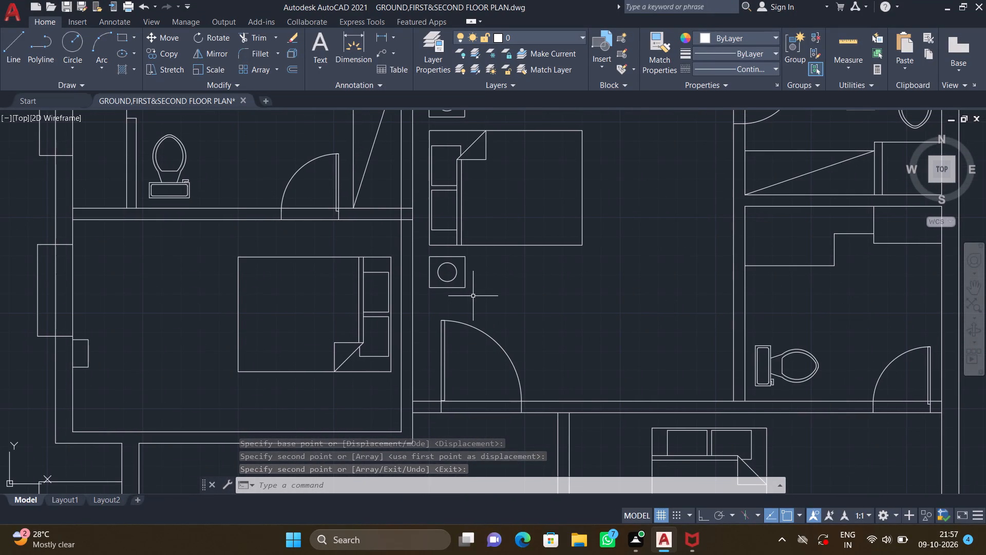
{"action": "type", "text": "co"}
{"action": "key", "text": "Return"}
{"action": "left_click", "coordinate": [473, 296]}
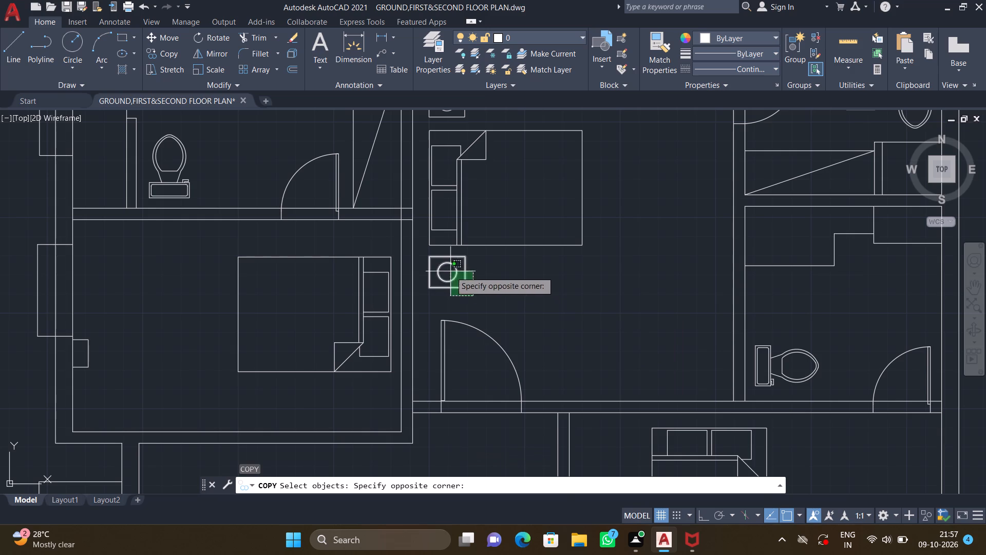
{"action": "left_click", "coordinate": [438, 261]}
{"action": "key", "text": "Return"}
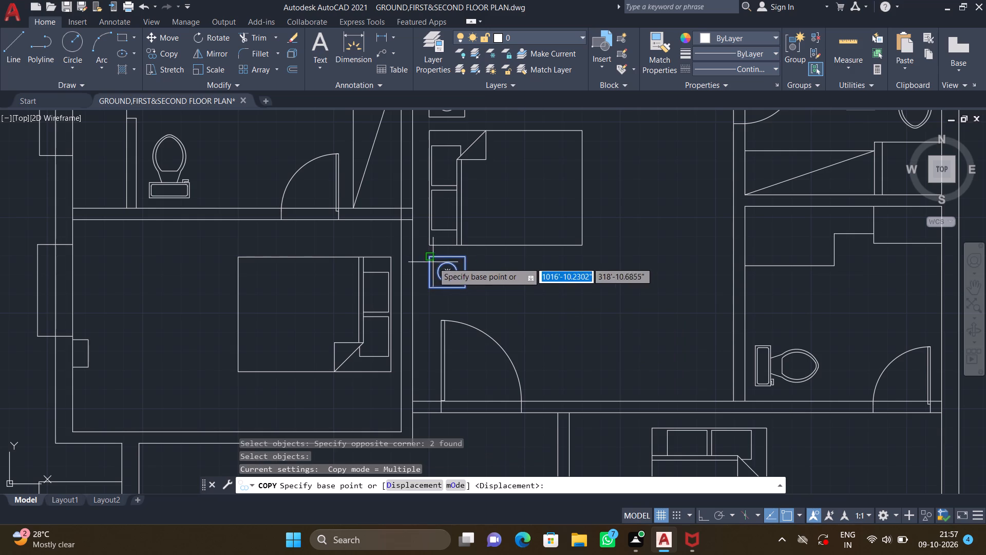
{"action": "left_click", "coordinate": [430, 259]}
{"action": "scroll", "coordinate": [469, 293], "scroll_direction": "down", "scroll_amount": 2}
{"action": "middle_click_drag", "start_coordinate": [504, 344], "coordinate": [448, 270]}
{"action": "scroll", "coordinate": [471, 293], "scroll_direction": "up", "scroll_amount": 3}
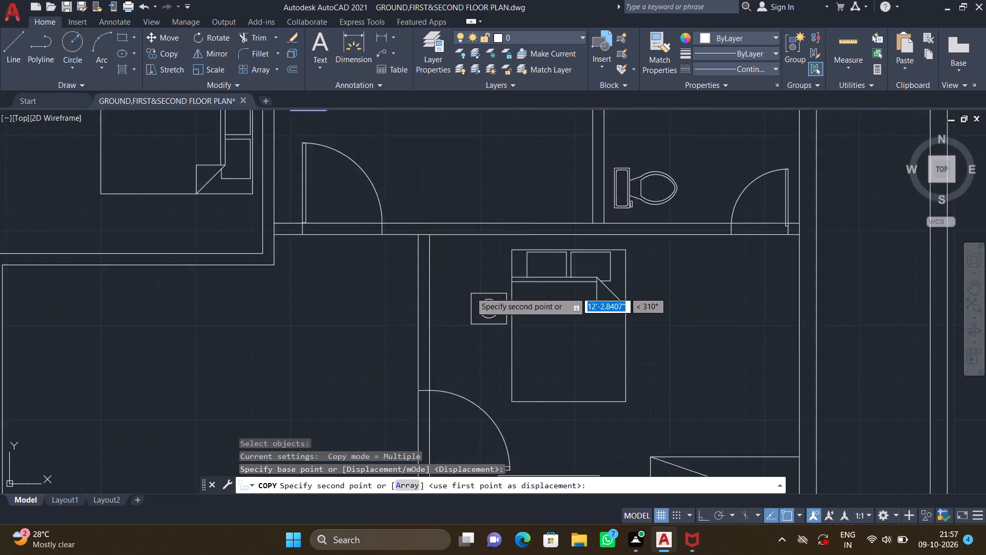
{"action": "left_click", "coordinate": [462, 228]}
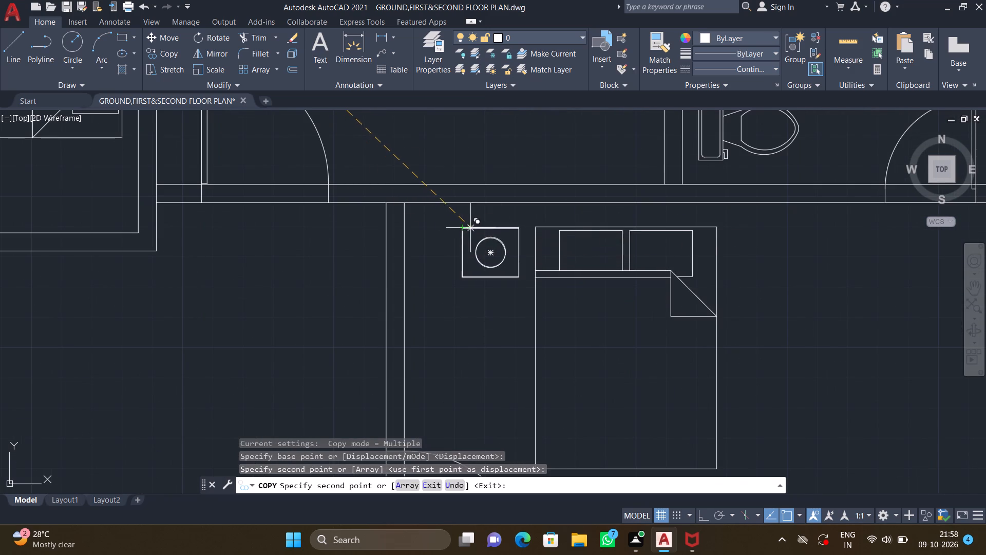
{"action": "left_click", "coordinate": [741, 225]}
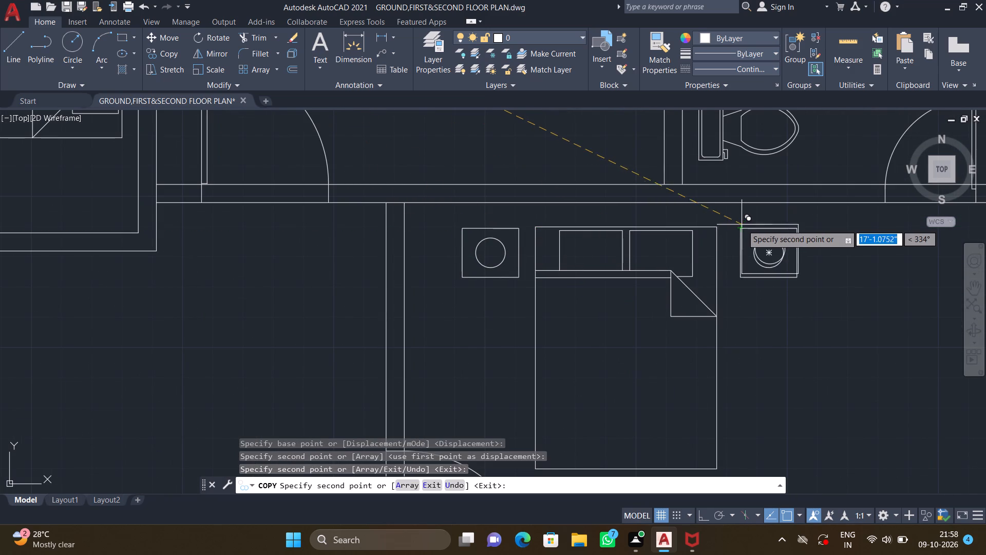
{"action": "key", "text": "Return"}
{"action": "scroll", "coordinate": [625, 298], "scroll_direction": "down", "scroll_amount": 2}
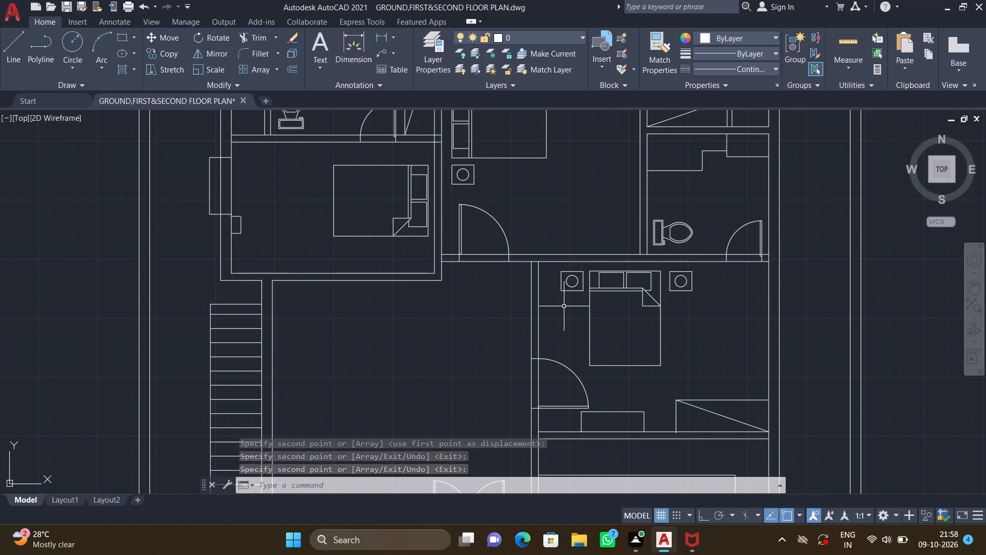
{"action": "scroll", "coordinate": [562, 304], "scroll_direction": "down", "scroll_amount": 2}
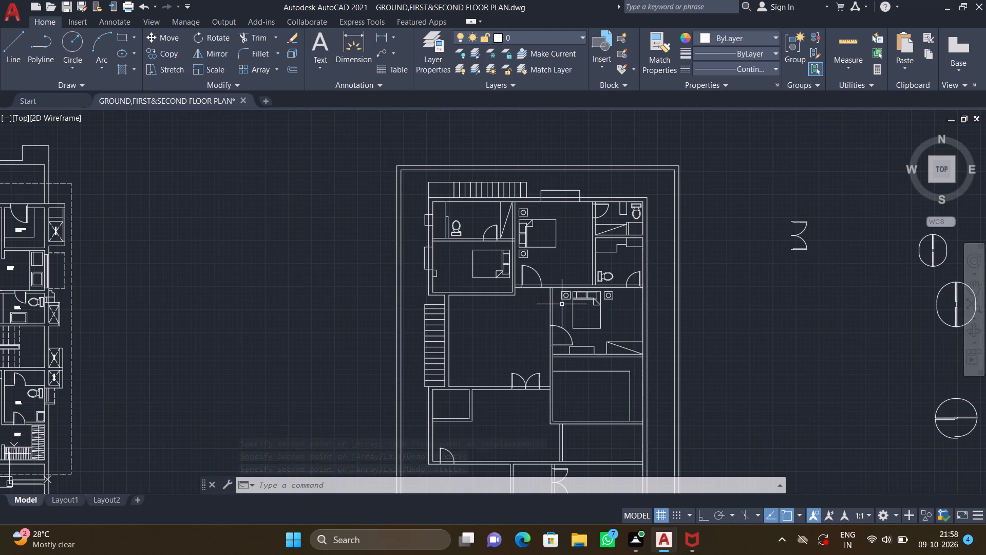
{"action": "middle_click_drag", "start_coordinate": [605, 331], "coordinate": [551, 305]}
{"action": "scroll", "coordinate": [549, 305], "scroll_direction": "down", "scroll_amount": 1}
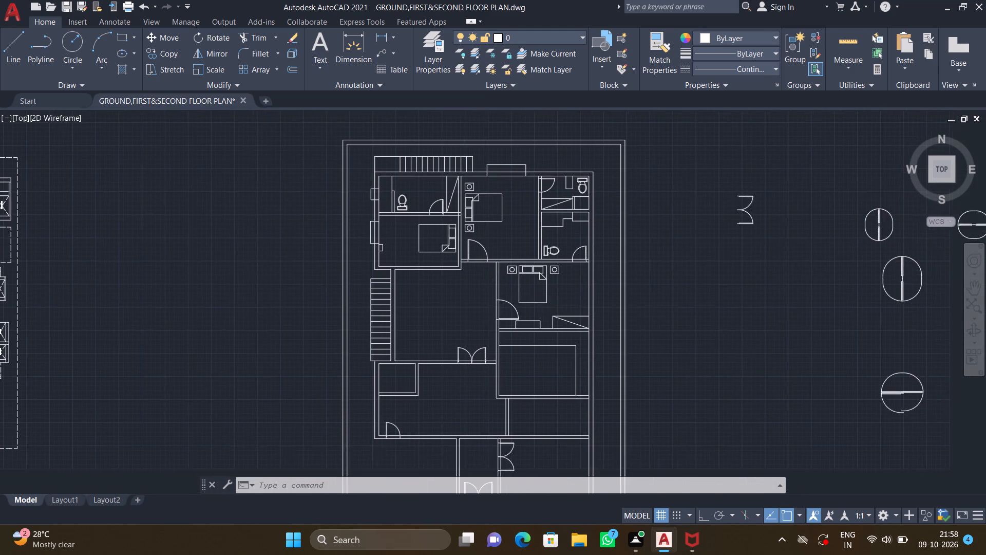
Copy the loose six-seat dining table into the middle of the new plan's small east room, south of the room containing the inner rectangle.
{"action": "scroll", "coordinate": [553, 308], "scroll_direction": "down", "scroll_amount": 1}
{"action": "middle_click_drag", "start_coordinate": [655, 336], "coordinate": [529, 277]}
{"action": "middle_click_drag", "start_coordinate": [704, 263], "coordinate": [610, 272]}
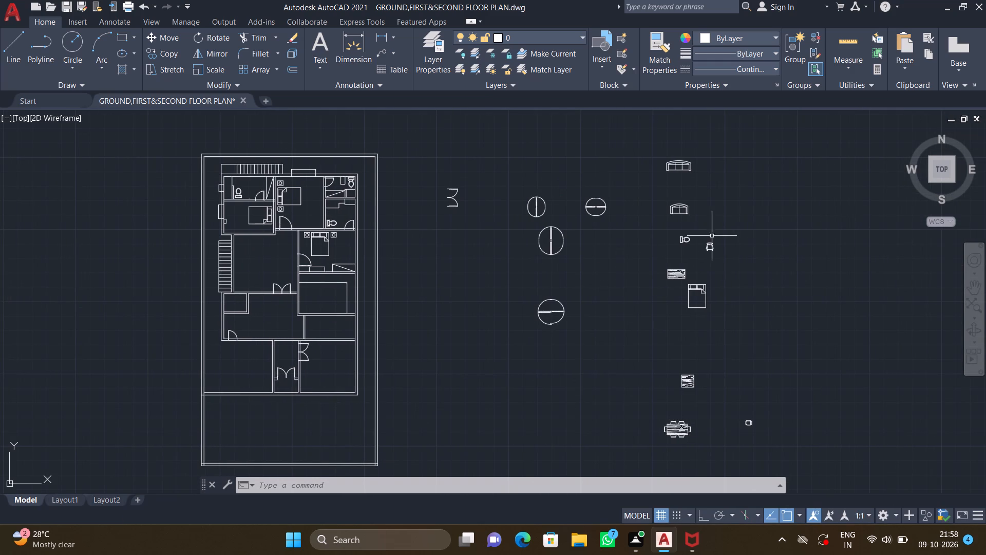
{"action": "middle_click_drag", "start_coordinate": [703, 348], "coordinate": [672, 301]}
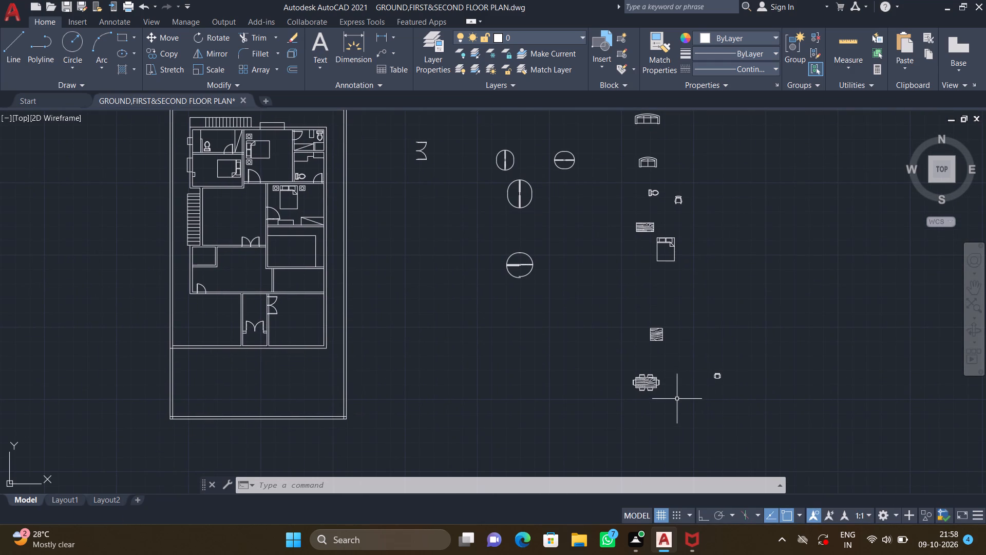
{"action": "key", "text": "c"}
{"action": "key", "text": "o"}
{"action": "key", "text": "Return"}
{"action": "left_click_drag", "start_coordinate": [677, 410], "coordinate": [669, 401]}
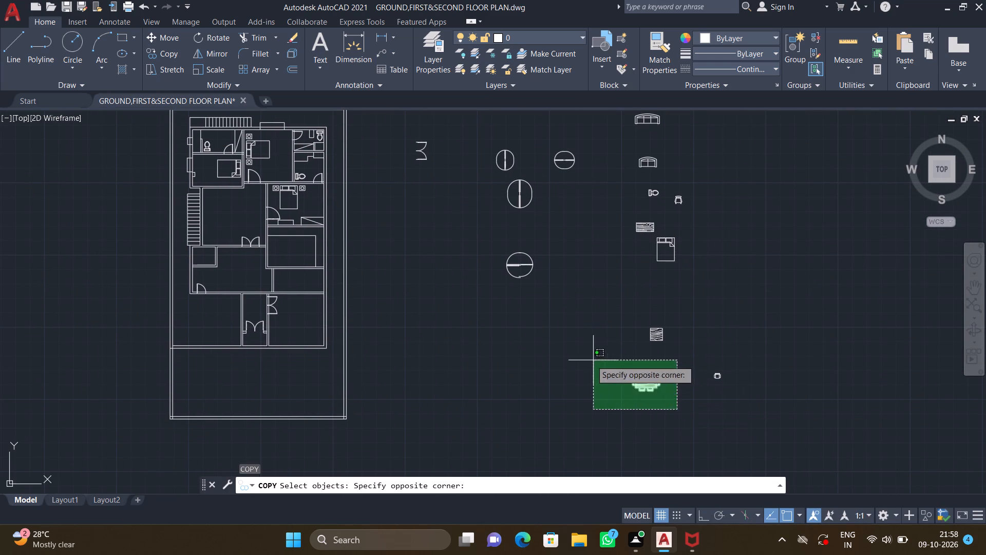
{"action": "left_click", "coordinate": [591, 360]}
{"action": "key", "text": "Return"}
{"action": "scroll", "coordinate": [647, 392], "scroll_direction": "up", "scroll_amount": 2}
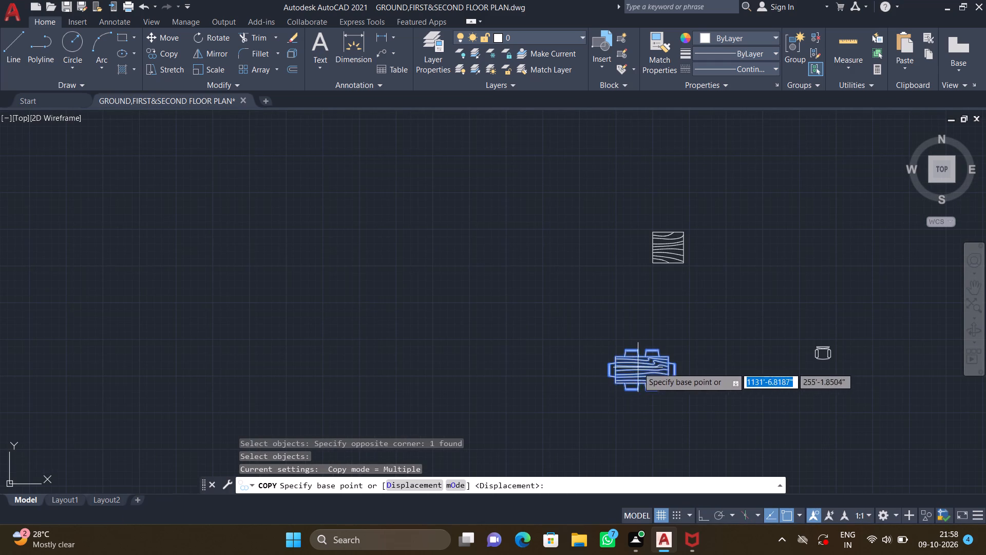
{"action": "left_click", "coordinate": [638, 367]}
{"action": "scroll", "coordinate": [532, 383], "scroll_direction": "down", "scroll_amount": 2}
{"action": "middle_click_drag", "start_coordinate": [459, 365], "coordinate": [576, 343]}
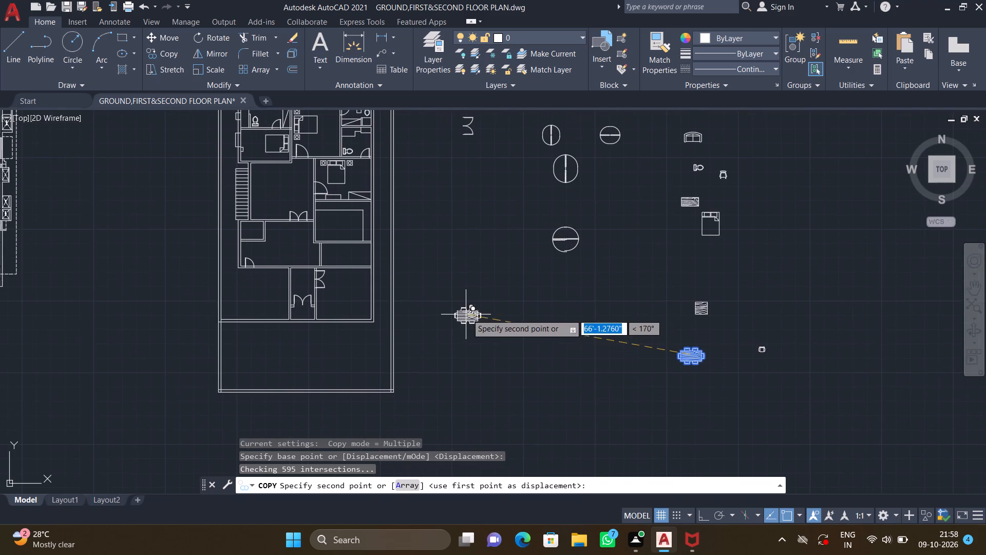
{"action": "middle_click_drag", "start_coordinate": [477, 314], "coordinate": [564, 318]}
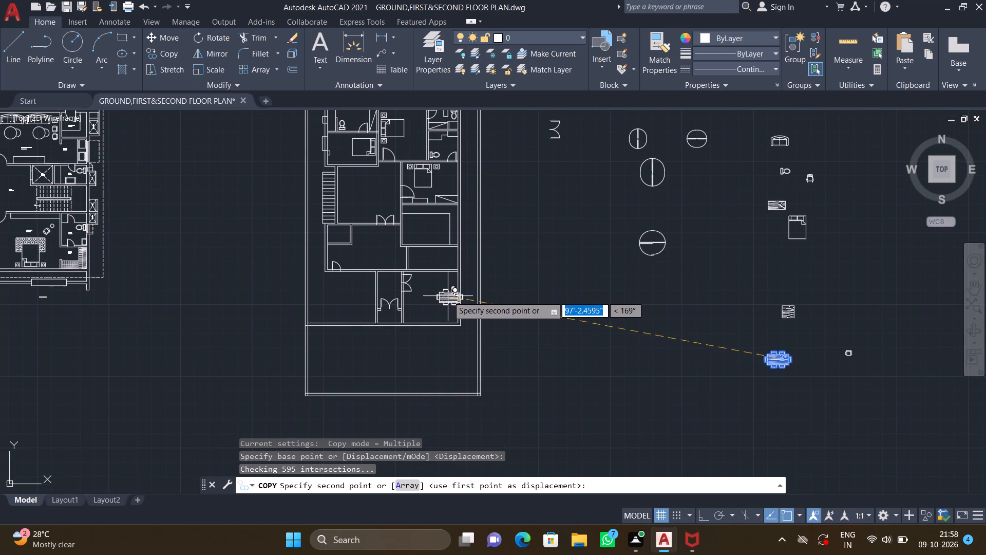
{"action": "scroll", "coordinate": [443, 281], "scroll_direction": "up", "scroll_amount": 2}
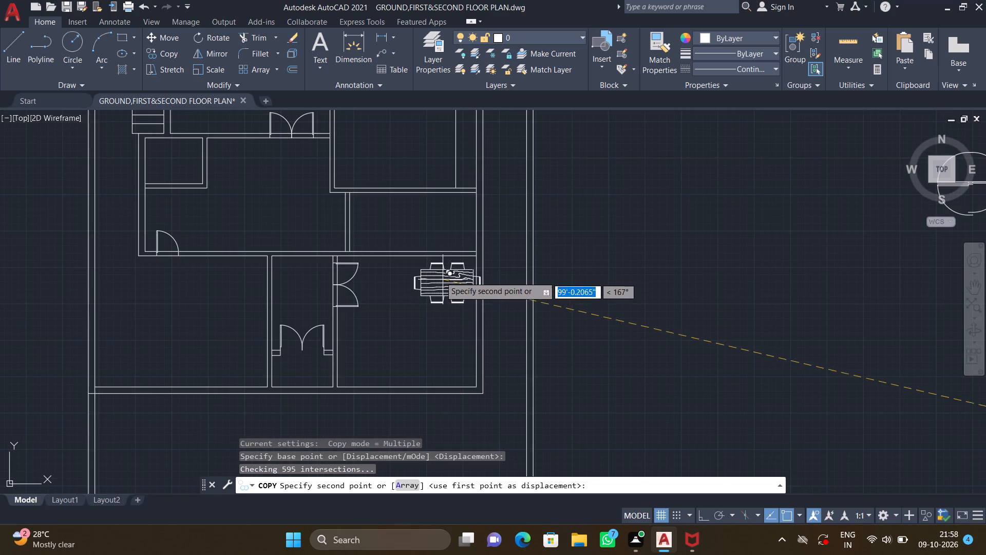
{"action": "middle_click_drag", "start_coordinate": [443, 286], "coordinate": [494, 320]}
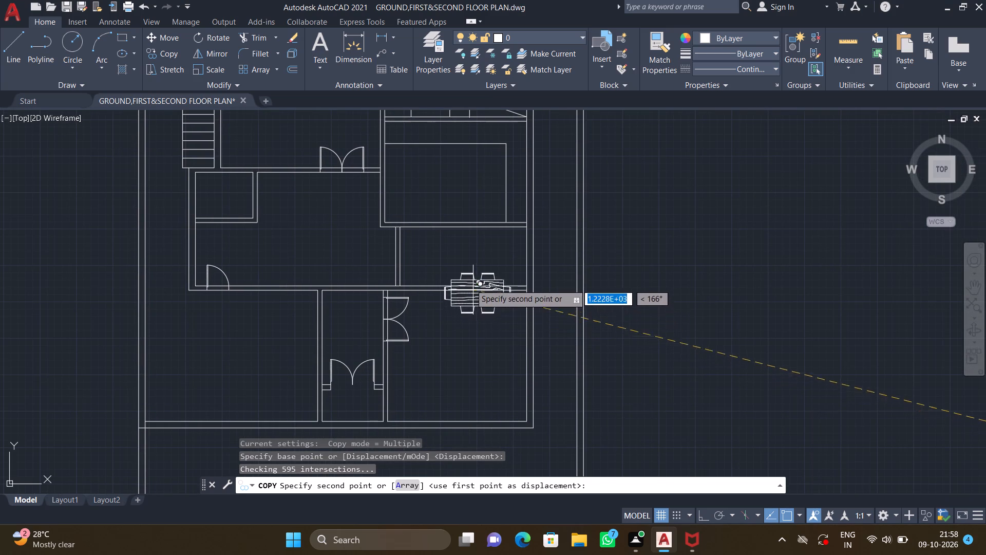
{"action": "scroll", "coordinate": [454, 258], "scroll_direction": "up", "scroll_amount": 1}
{"action": "left_click", "coordinate": [462, 248]}
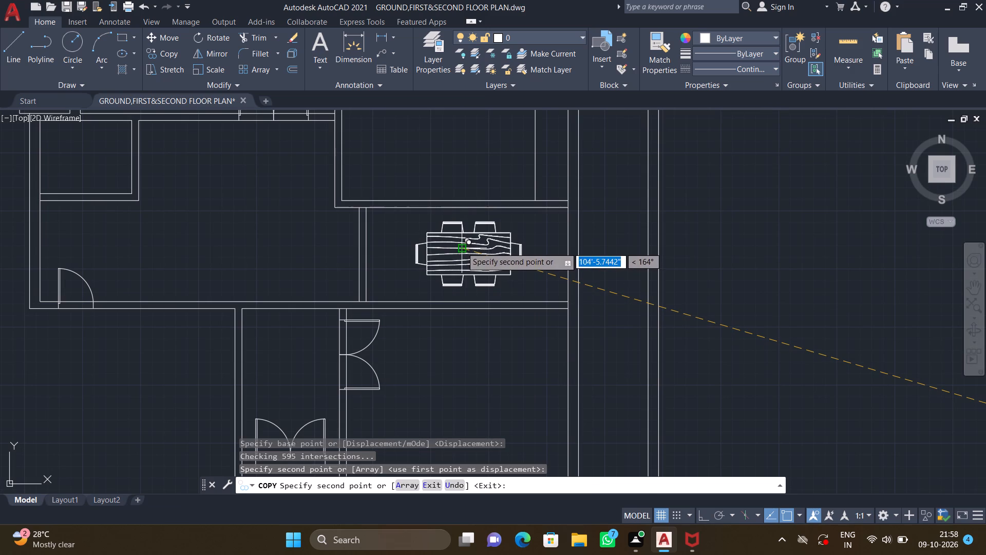
{"action": "key", "text": "Return"}
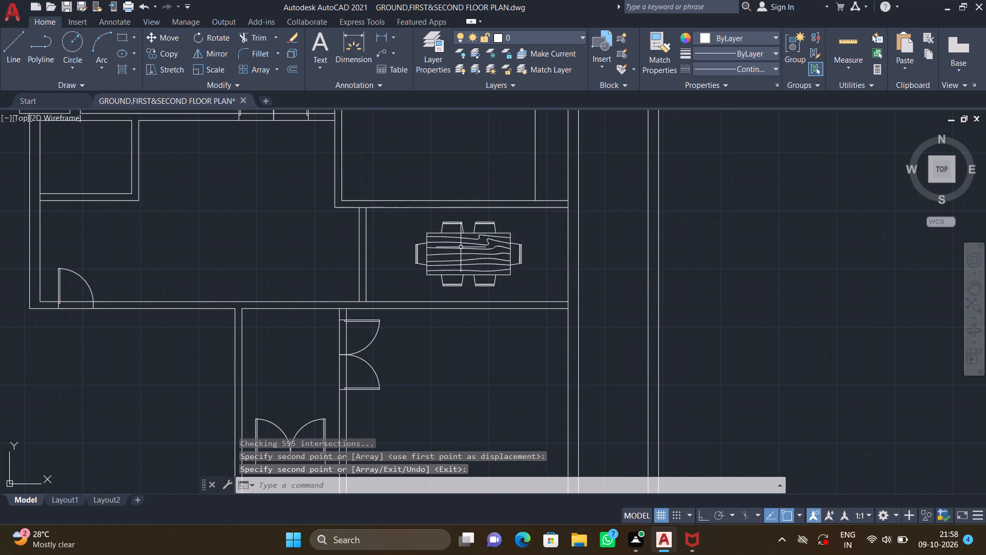
With ortho on, rotate the loose three-seat sofa 90° about its back's midpoint so the back faces west.
{"action": "scroll", "coordinate": [465, 252], "scroll_direction": "down", "scroll_amount": 3}
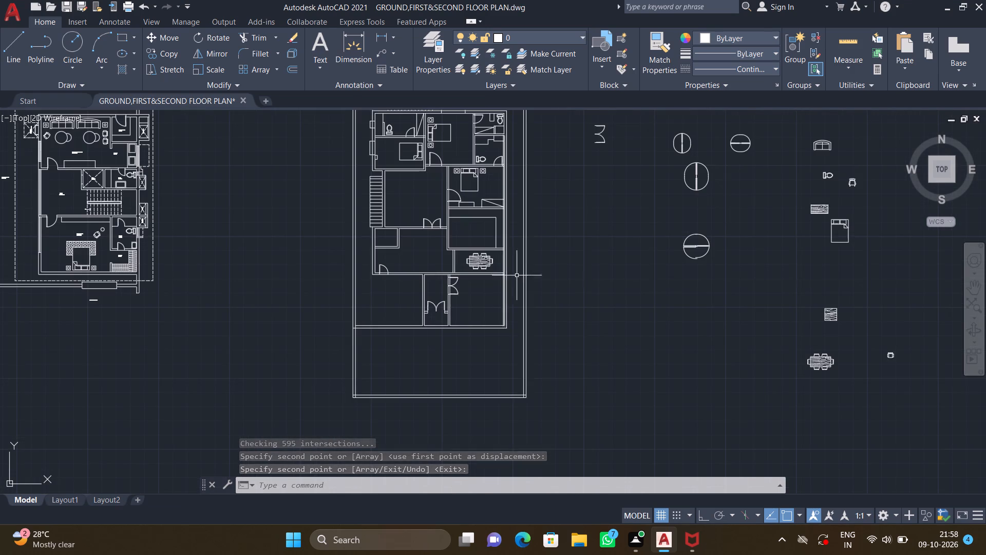
{"action": "middle_click_drag", "start_coordinate": [583, 318], "coordinate": [507, 325]}
{"action": "scroll", "coordinate": [507, 327], "scroll_direction": "down", "scroll_amount": 2}
{"action": "middle_click_drag", "start_coordinate": [598, 311], "coordinate": [573, 335]}
{"action": "scroll", "coordinate": [586, 270], "scroll_direction": "up", "scroll_amount": 3}
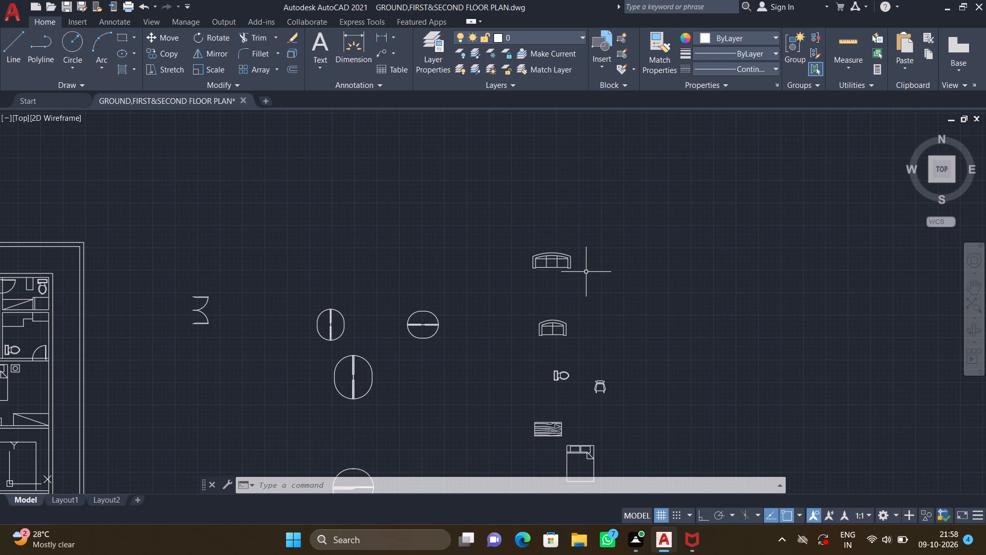
{"action": "type", "text": "ro"}
{"action": "key", "text": "Return"}
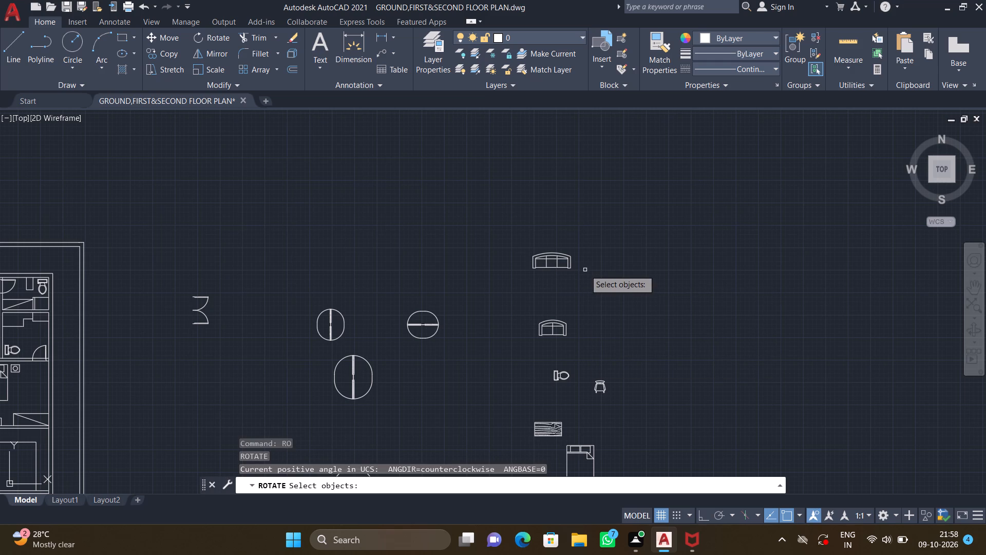
{"action": "key", "text": "F8"}
{"action": "left_click", "coordinate": [567, 261]}
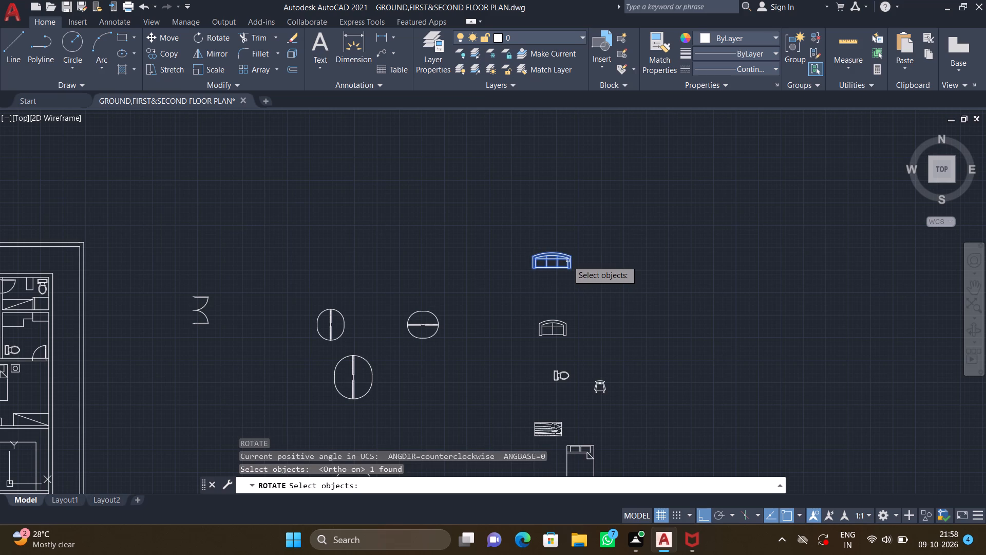
{"action": "key", "text": "Return"}
{"action": "scroll", "coordinate": [547, 248], "scroll_direction": "up", "scroll_amount": 2}
{"action": "left_click", "coordinate": [553, 257]}
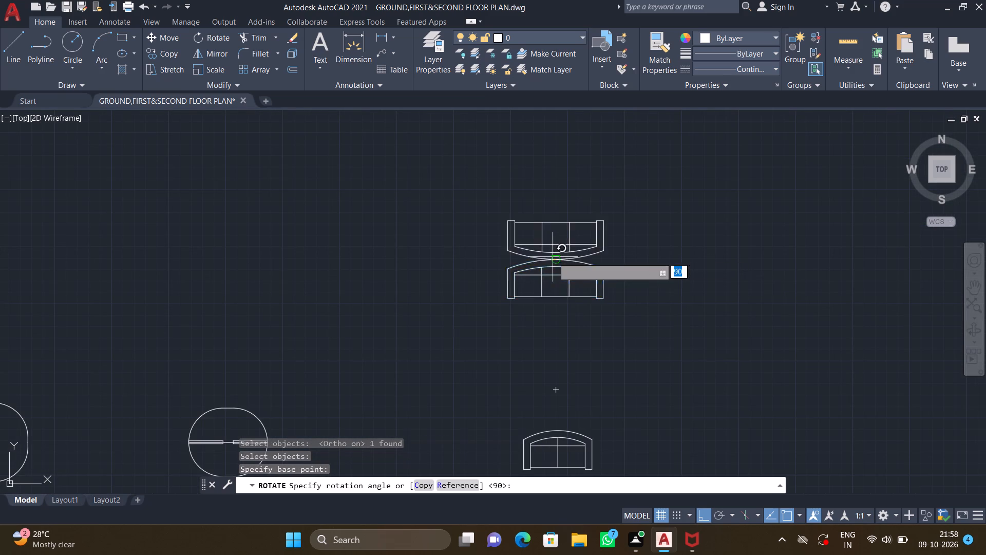
{"action": "left_click", "coordinate": [550, 246]}
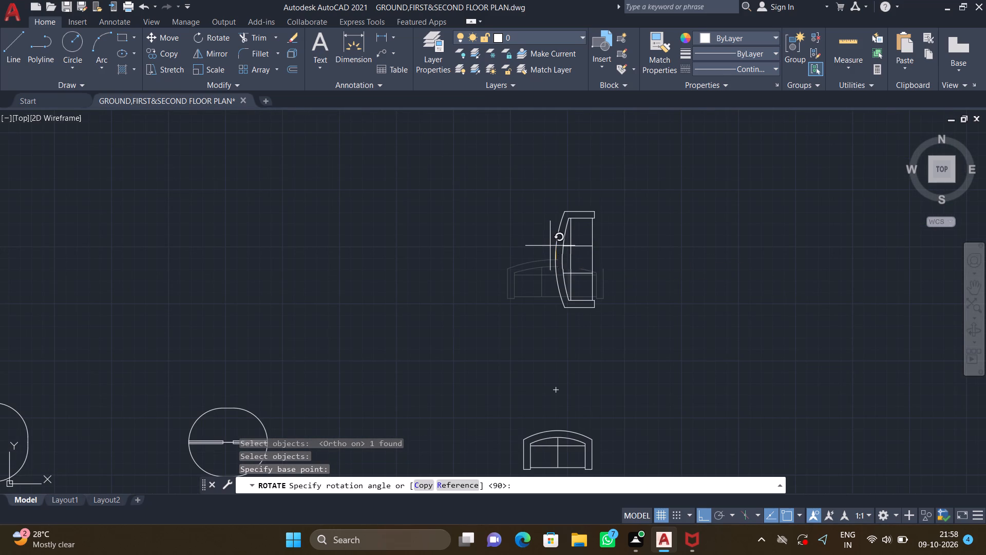
With ortho off, copy the rotated three-seat sofa into the new plan's central hall, its back just inside the west wall beside the stairs.
{"action": "type", "text": "co"}
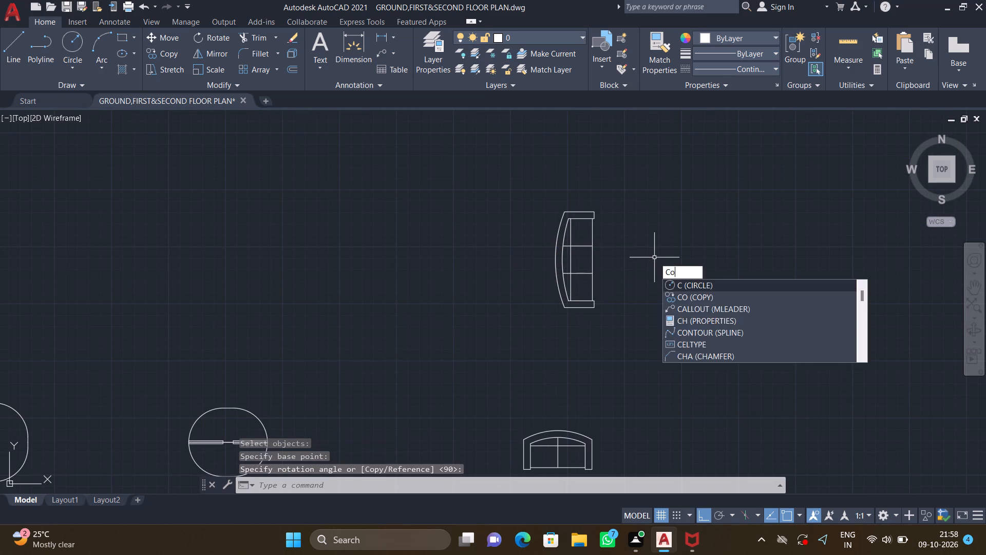
{"action": "key", "text": "Return"}
{"action": "key", "text": "F8"}
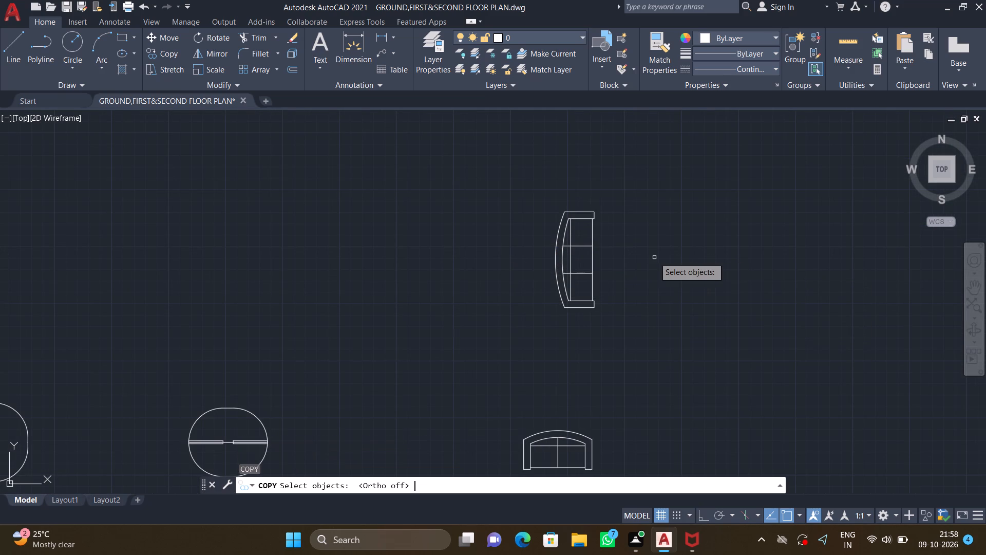
{"action": "left_click", "coordinate": [579, 273]}
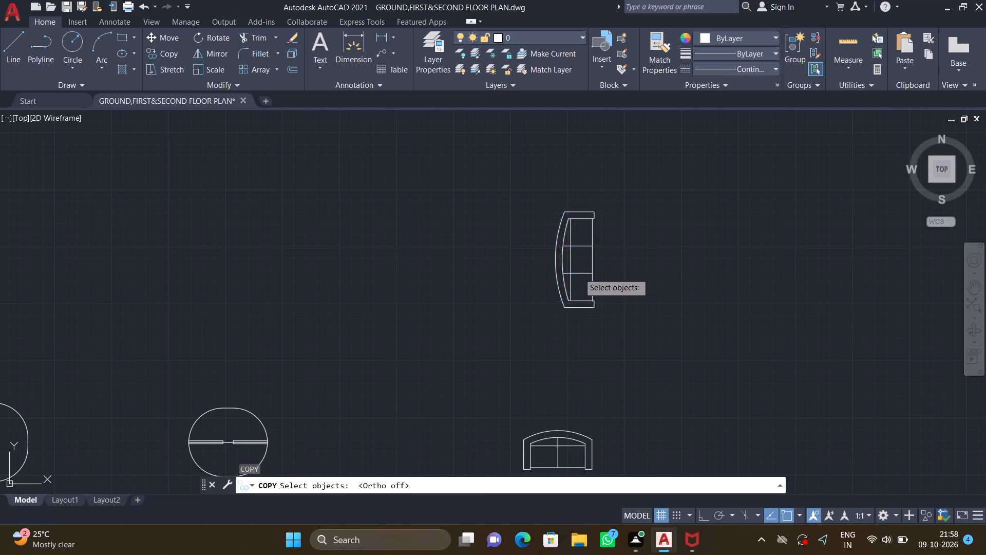
{"action": "key", "text": "Return"}
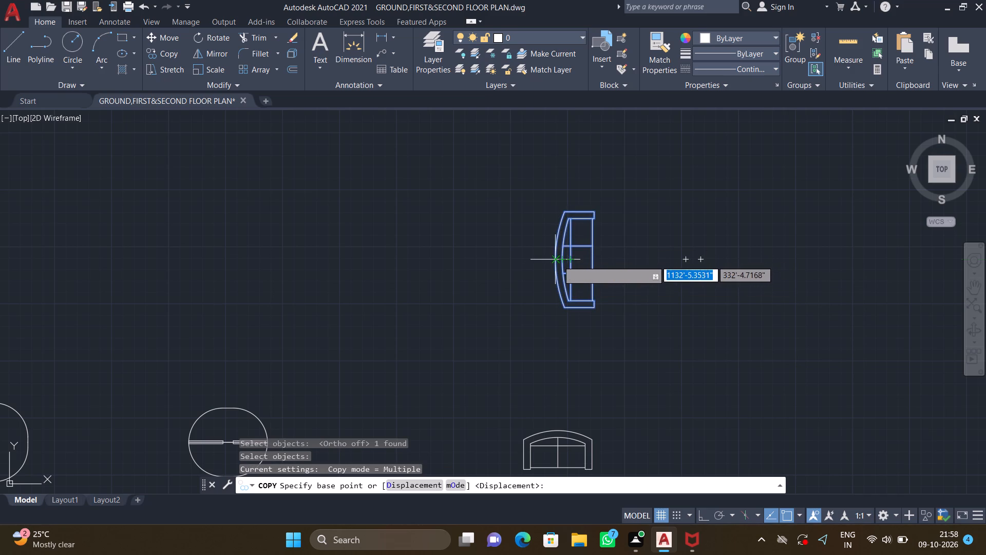
{"action": "left_click", "coordinate": [558, 261]}
{"action": "scroll", "coordinate": [531, 273], "scroll_direction": "down", "scroll_amount": 1}
{"action": "middle_click_drag", "start_coordinate": [442, 303], "coordinate": [596, 256]}
{"action": "scroll", "coordinate": [608, 253], "scroll_direction": "down", "scroll_amount": 3}
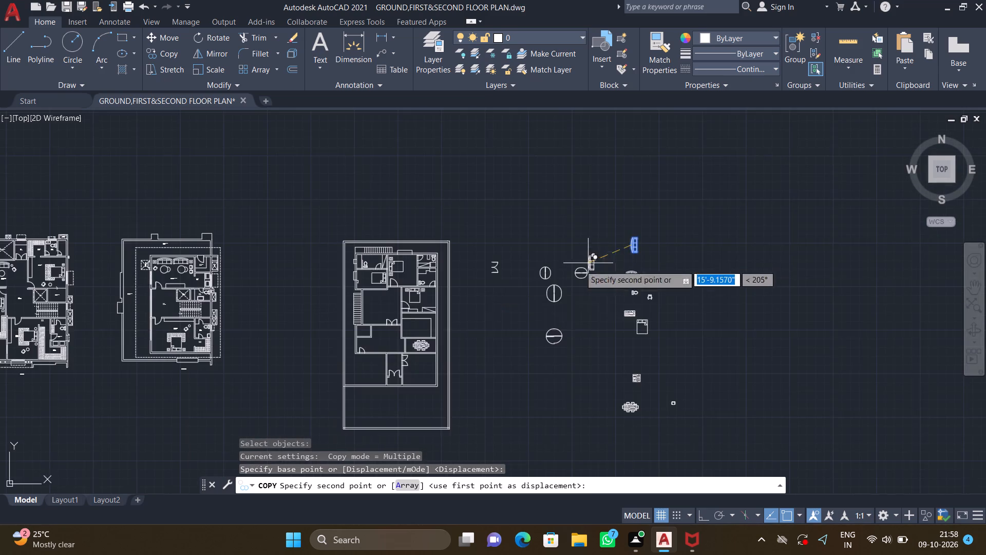
{"action": "middle_click_drag", "start_coordinate": [330, 340], "coordinate": [424, 319]}
{"action": "scroll", "coordinate": [465, 284], "scroll_direction": "up", "scroll_amount": 2}
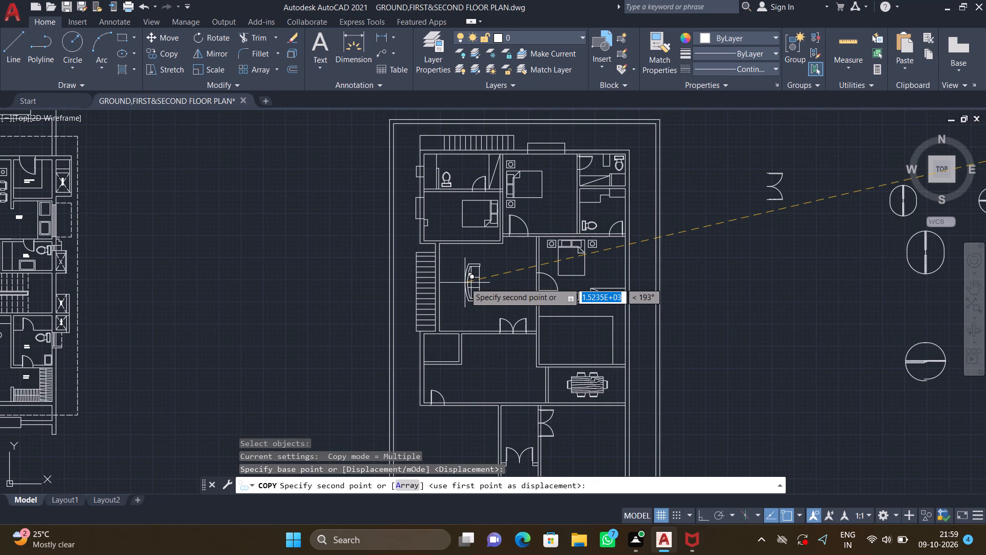
{"action": "scroll", "coordinate": [450, 290], "scroll_direction": "up", "scroll_amount": 1}
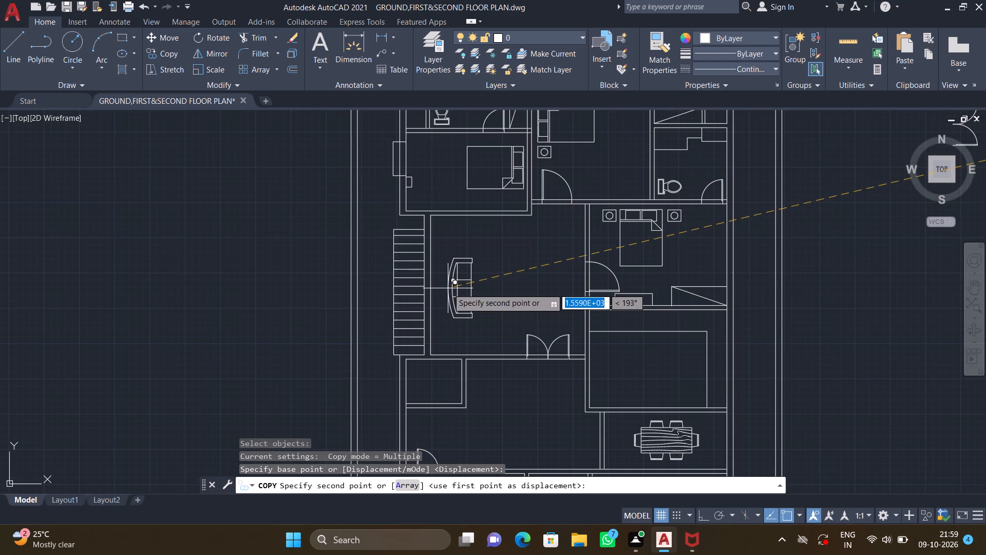
{"action": "scroll", "coordinate": [445, 284], "scroll_direction": "up", "scroll_amount": 2}
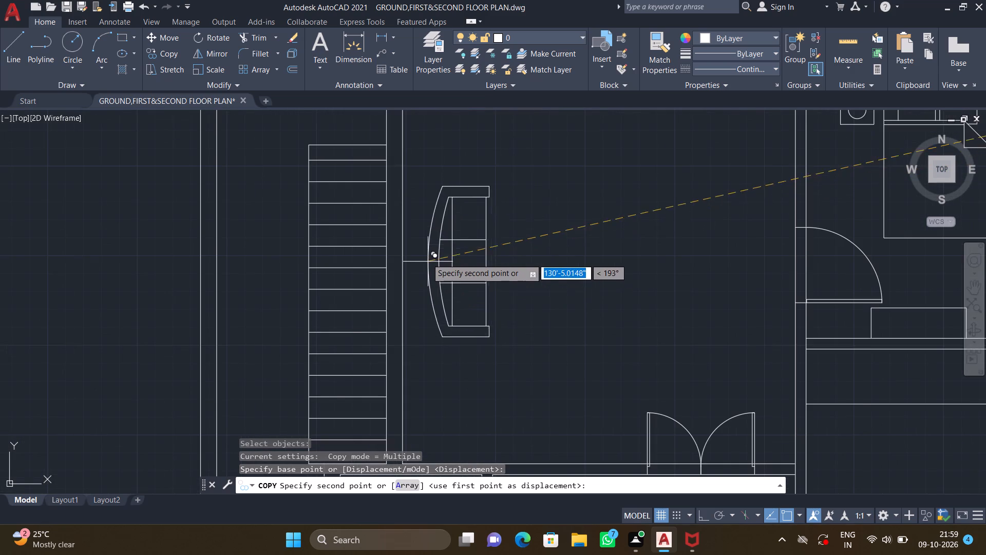
{"action": "scroll", "coordinate": [427, 258], "scroll_direction": "down", "scroll_amount": 1}
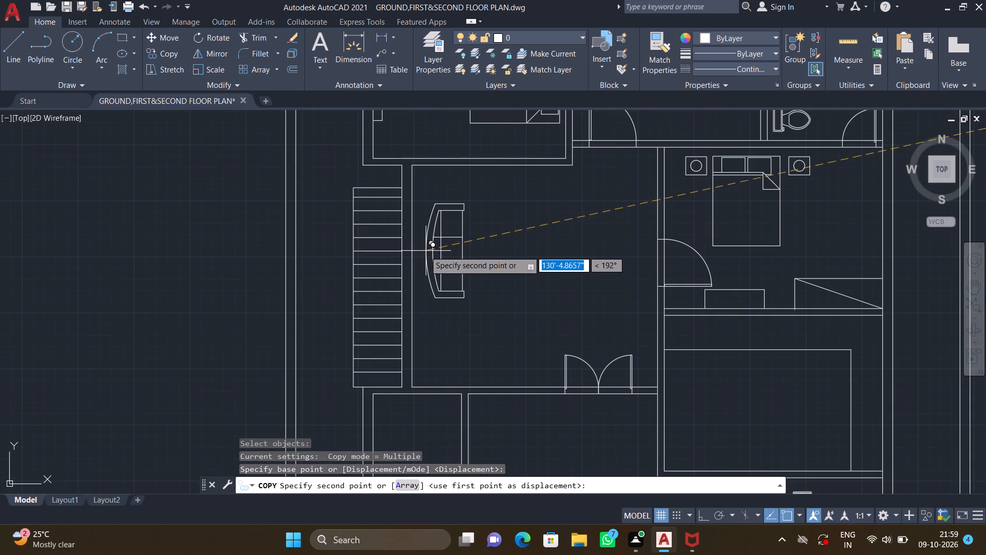
{"action": "left_click", "coordinate": [426, 244]}
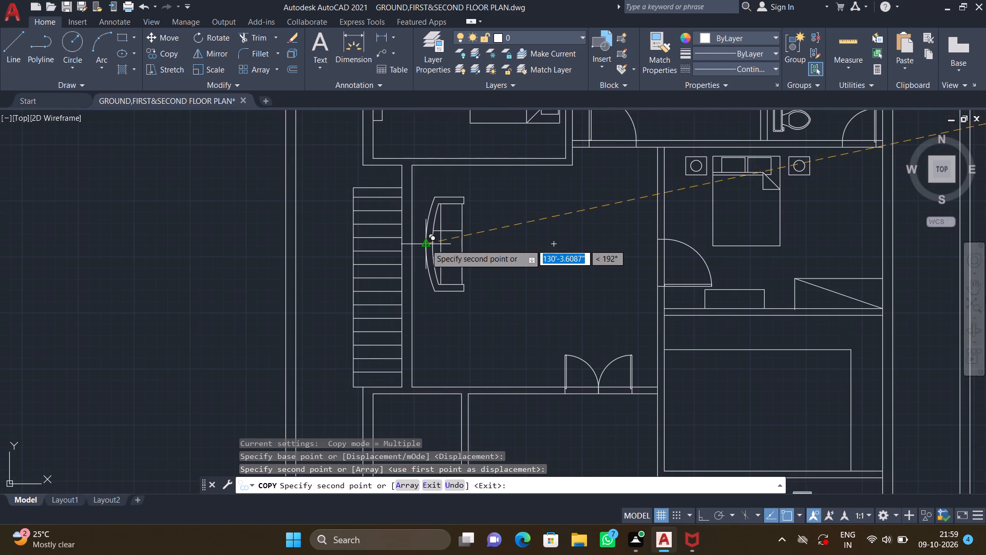
{"action": "key", "text": "Return"}
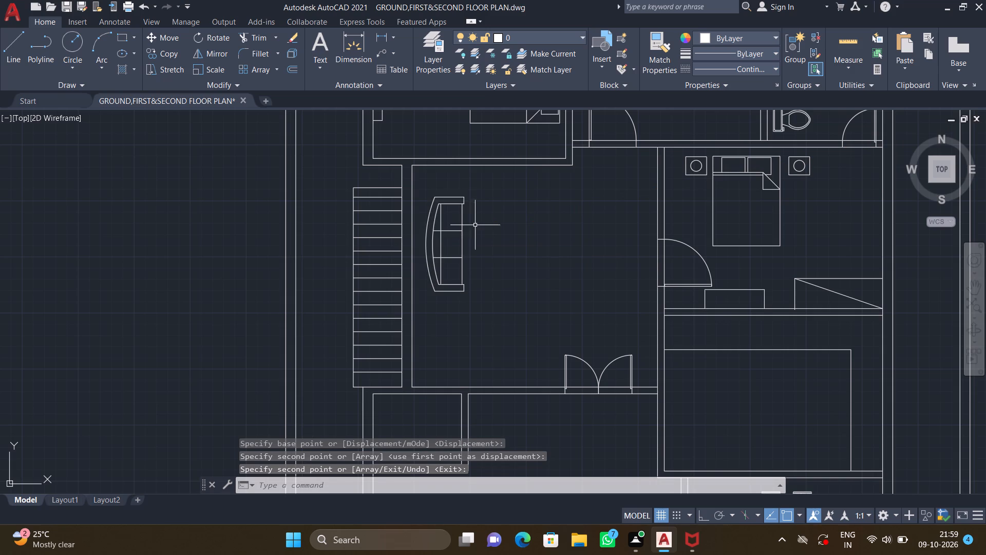
With ortho on, rotate the loose three-seat sofa 90° counterclockwise about its back's midpoint so the back faces south.
{"action": "scroll", "coordinate": [512, 250], "scroll_direction": "down", "scroll_amount": 3}
{"action": "middle_click_drag", "start_coordinate": [556, 289], "coordinate": [460, 242]}
{"action": "scroll", "coordinate": [460, 256], "scroll_direction": "down", "scroll_amount": 2}
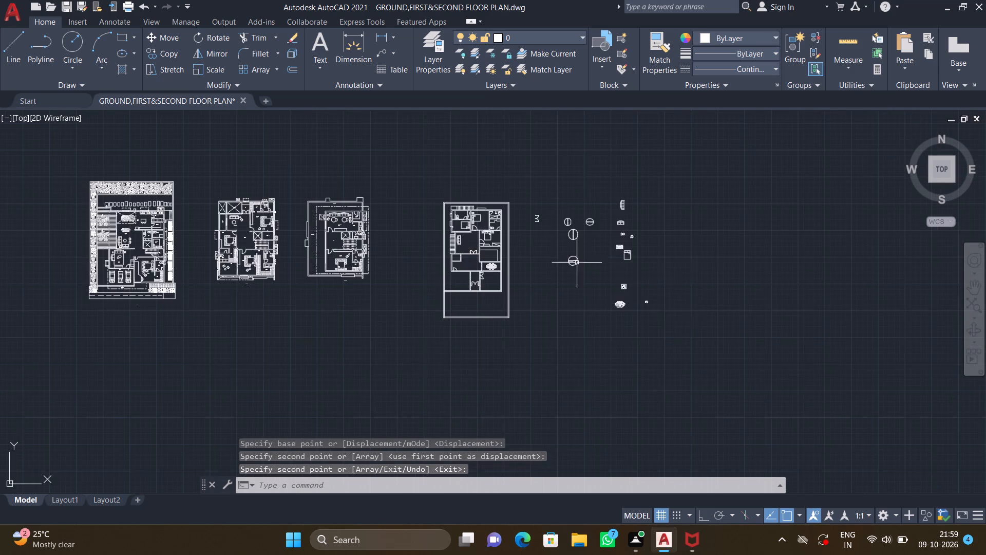
{"action": "middle_click_drag", "start_coordinate": [641, 317], "coordinate": [487, 278]}
{"action": "middle_click_drag", "start_coordinate": [602, 306], "coordinate": [450, 323]}
{"action": "scroll", "coordinate": [450, 344], "scroll_direction": "down", "scroll_amount": 2}
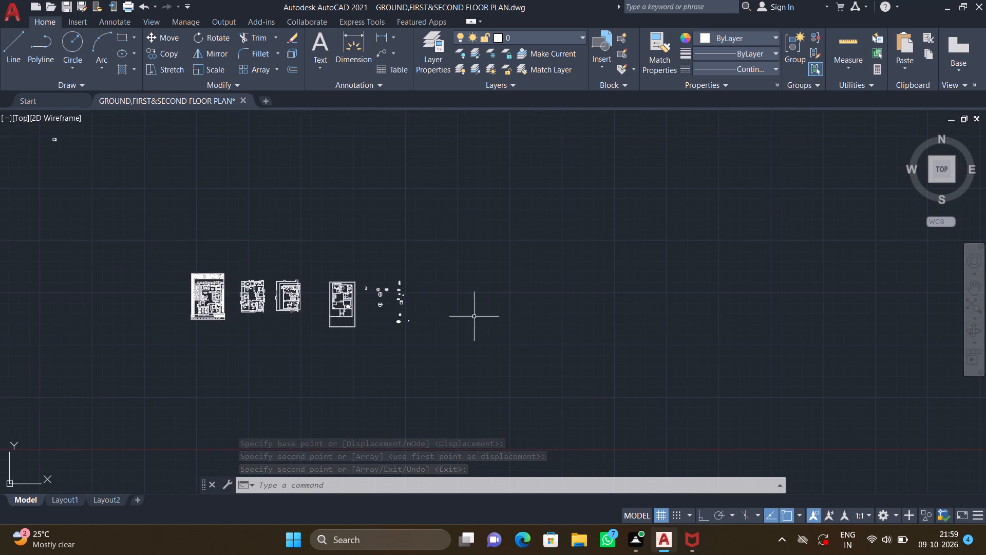
{"action": "scroll", "coordinate": [383, 288], "scroll_direction": "up", "scroll_amount": 3}
{"action": "middle_click_drag", "start_coordinate": [457, 275], "coordinate": [510, 324]}
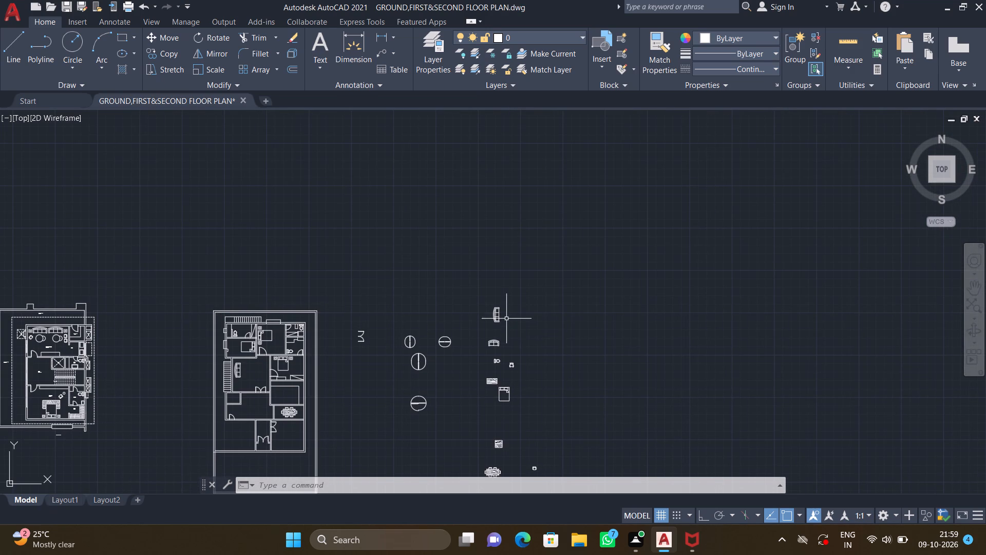
{"action": "scroll", "coordinate": [498, 314], "scroll_direction": "up", "scroll_amount": 4}
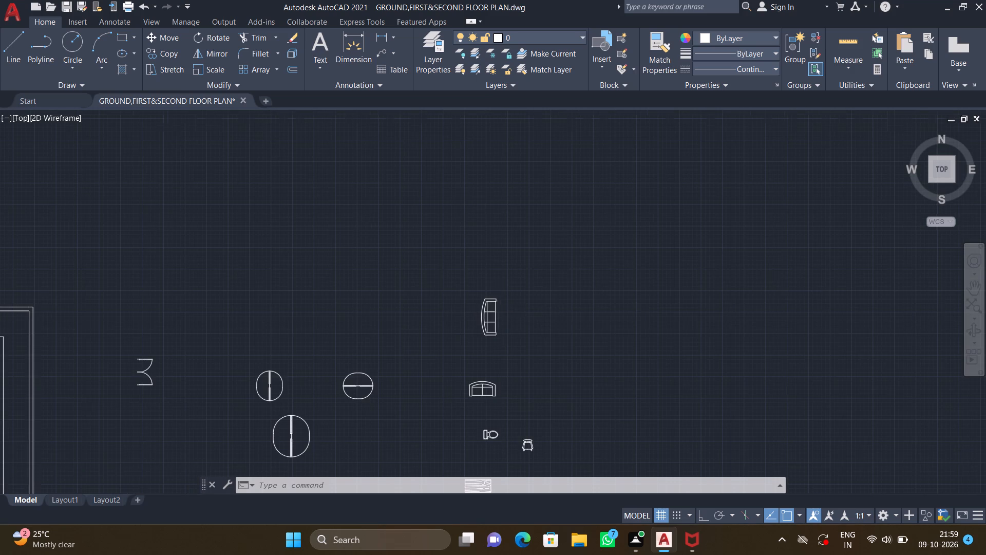
{"action": "type", "text": "ro"}
{"action": "key", "text": "Return"}
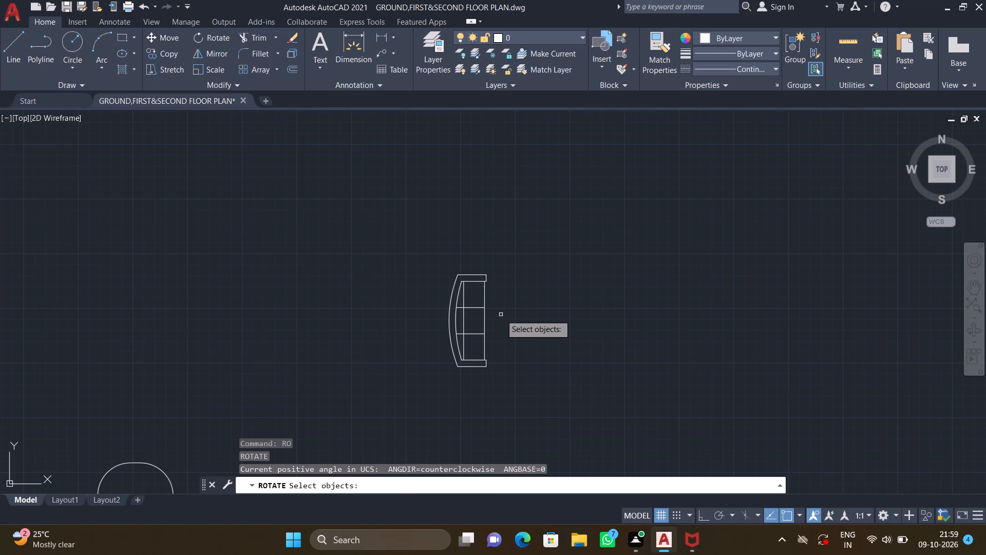
{"action": "key", "text": "F8"}
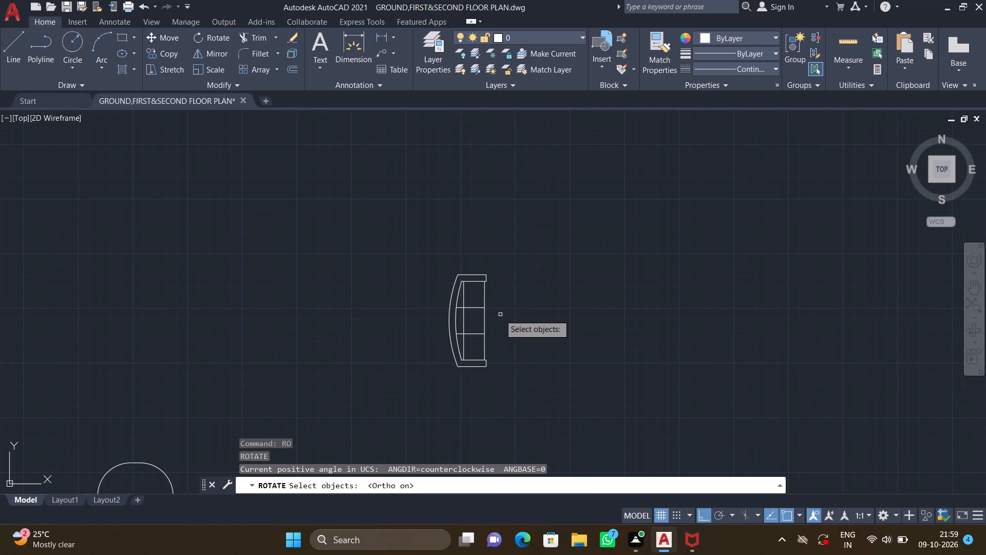
{"action": "left_click", "coordinate": [486, 328]}
{"action": "key", "text": "Return"}
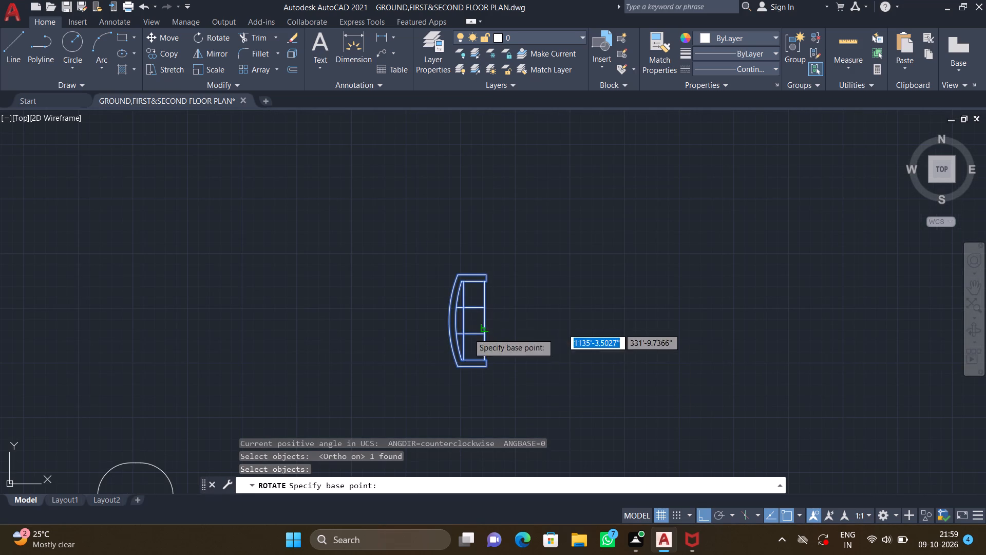
{"action": "left_click", "coordinate": [445, 316]}
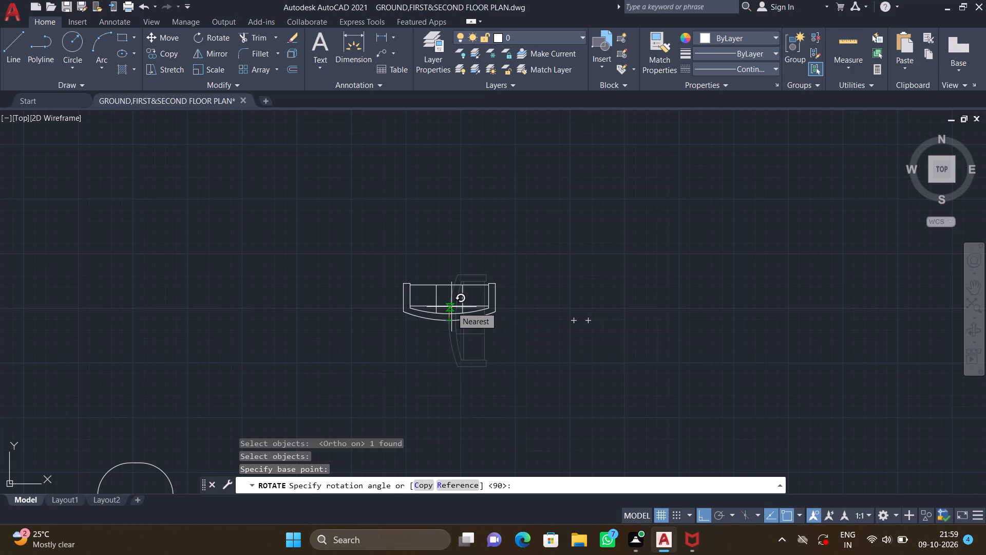
{"action": "left_click", "coordinate": [451, 307]}
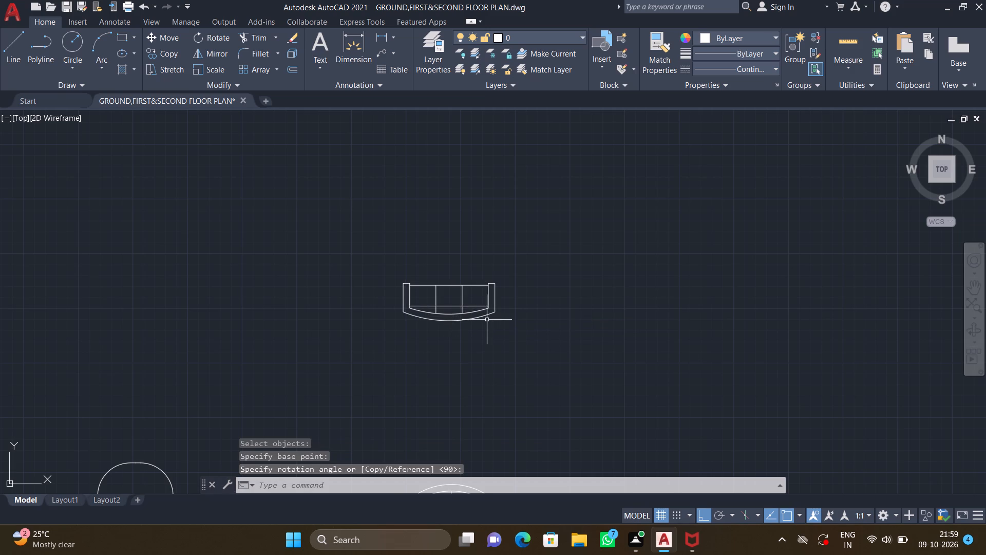
With ortho off, copy the rotated three-seat sofa twice into the central hall, side by side near the south wall with backs aligned.
{"action": "type", "text": "co"}
{"action": "key", "text": "Return"}
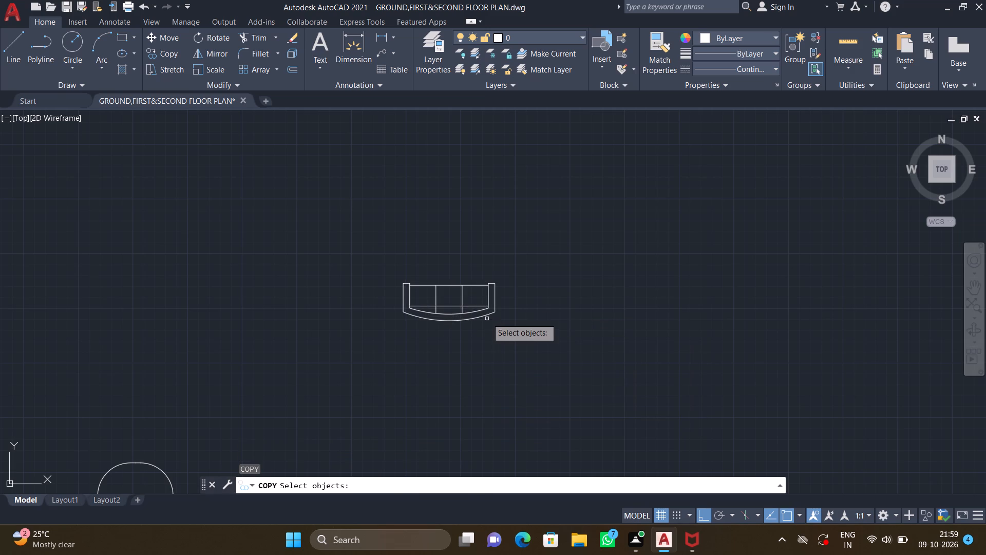
{"action": "left_click", "coordinate": [486, 316]}
{"action": "key", "text": "Return"}
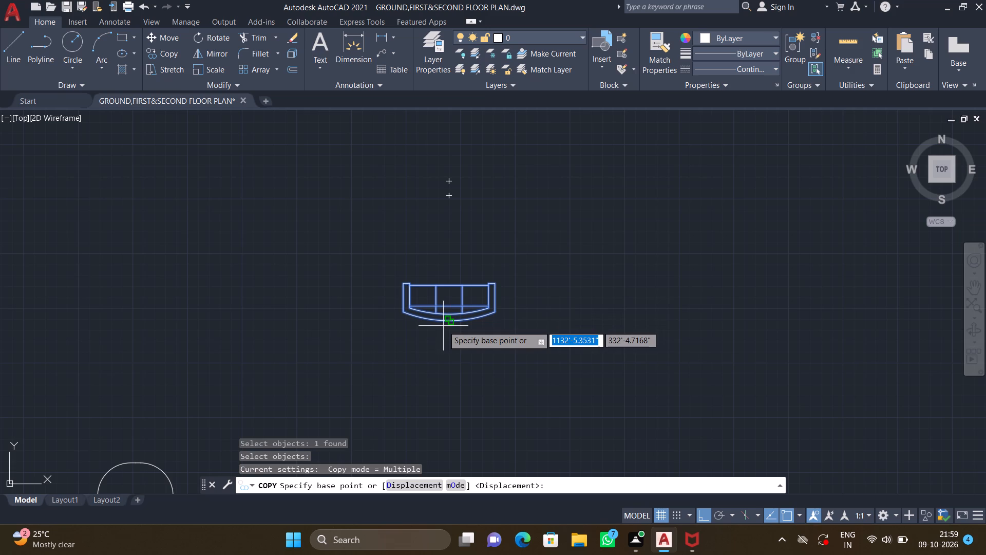
{"action": "left_click", "coordinate": [446, 320]}
{"action": "scroll", "coordinate": [428, 349], "scroll_direction": "down", "scroll_amount": 2}
{"action": "middle_click_drag", "start_coordinate": [394, 358], "coordinate": [546, 284]}
{"action": "scroll", "coordinate": [547, 284], "scroll_direction": "down", "scroll_amount": 1}
{"action": "key", "text": "F8"}
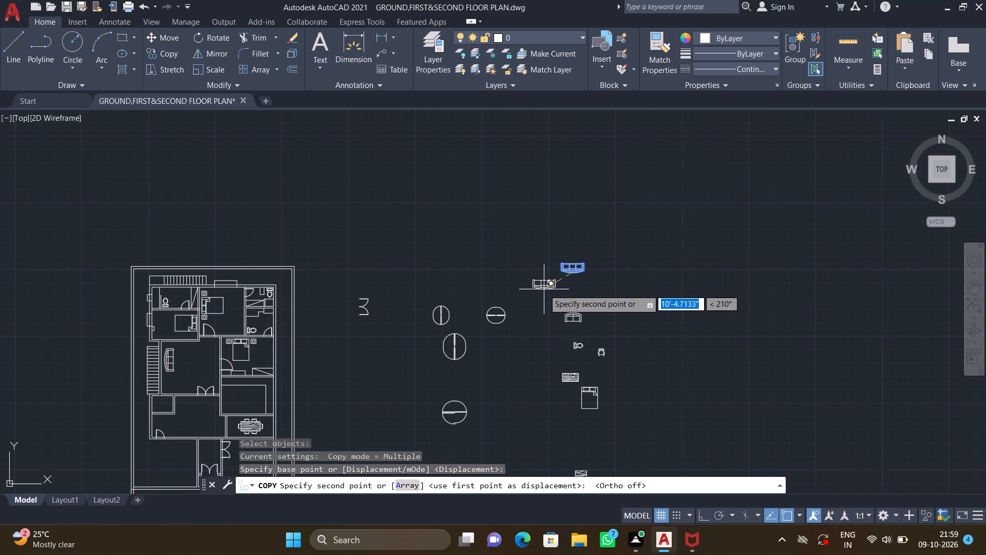
{"action": "scroll", "coordinate": [543, 289], "scroll_direction": "down", "scroll_amount": 2}
{"action": "middle_click_drag", "start_coordinate": [344, 331], "coordinate": [468, 303]}
{"action": "scroll", "coordinate": [509, 337], "scroll_direction": "up", "scroll_amount": 3}
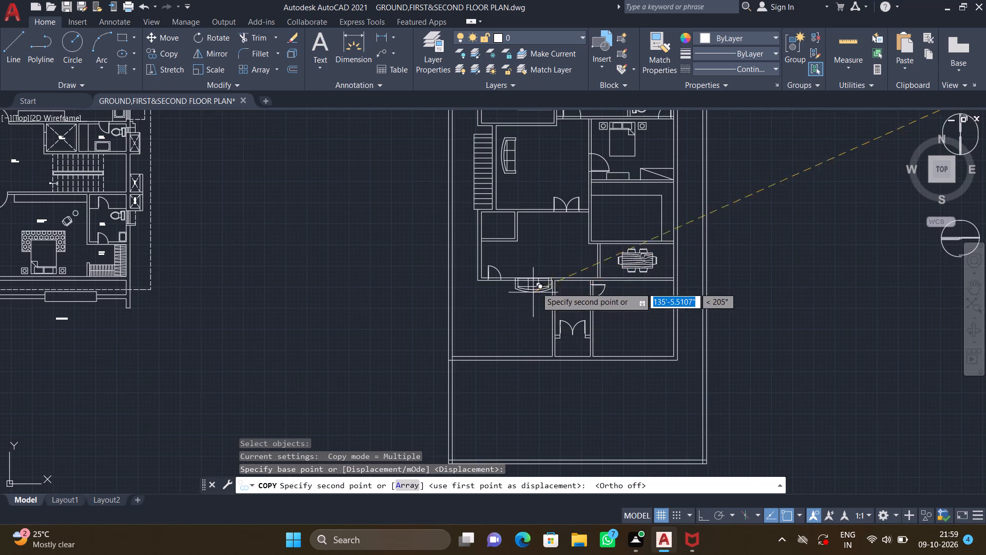
{"action": "middle_click_drag", "start_coordinate": [516, 263], "coordinate": [503, 323]}
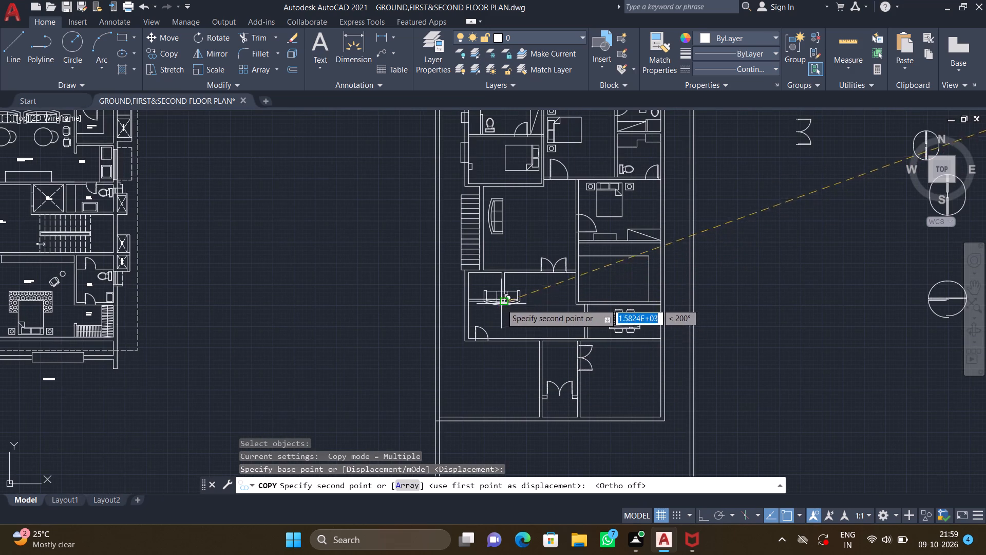
{"action": "scroll", "coordinate": [502, 285], "scroll_direction": "up", "scroll_amount": 2}
{"action": "middle_click_drag", "start_coordinate": [495, 226], "coordinate": [500, 260]}
{"action": "scroll", "coordinate": [507, 249], "scroll_direction": "up", "scroll_amount": 1}
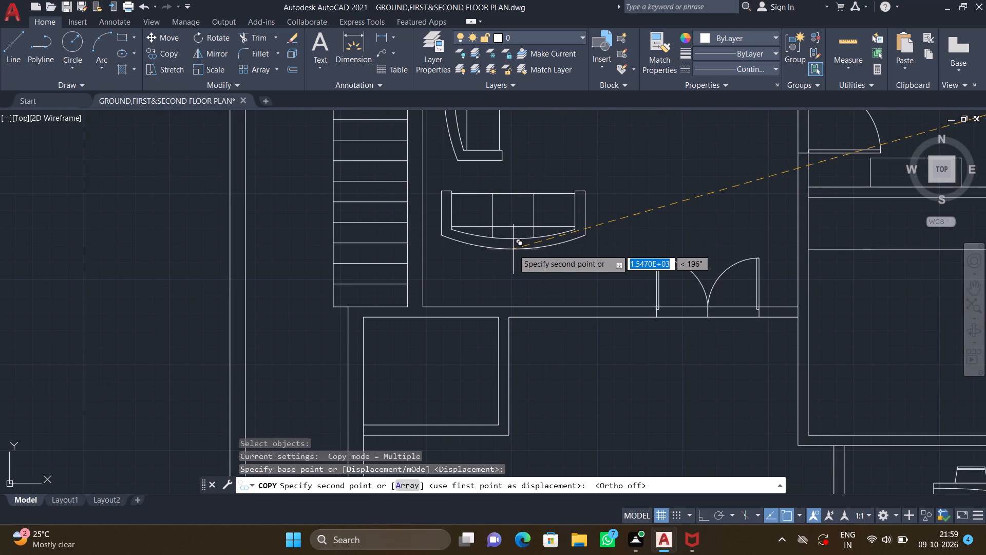
{"action": "left_click", "coordinate": [511, 248]}
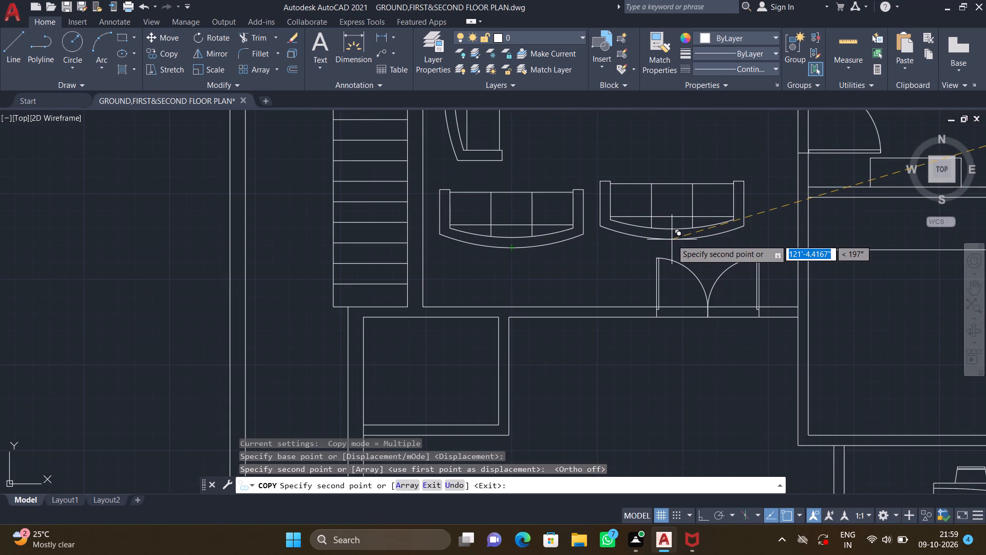
{"action": "left_click", "coordinate": [676, 248]}
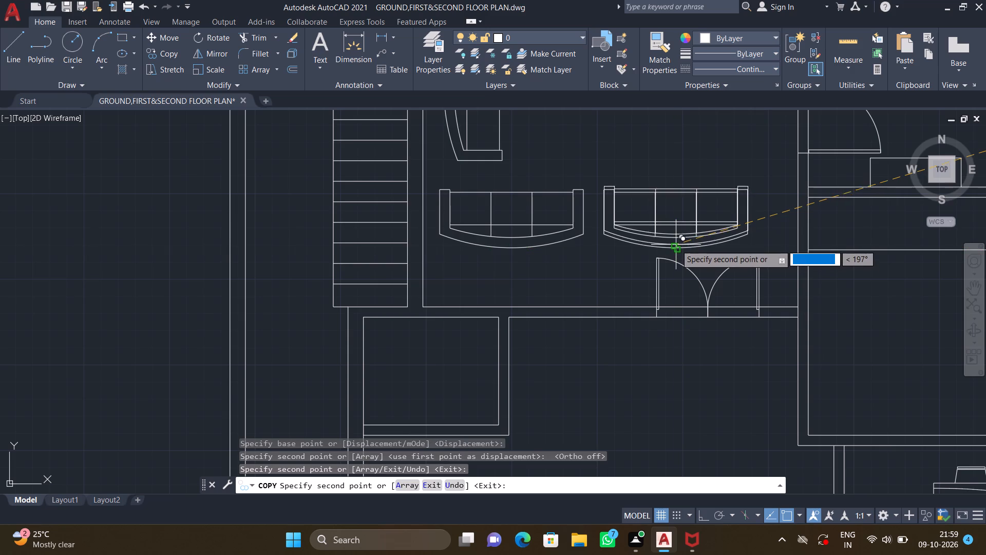
{"action": "key", "text": "Return"}
Rotate the loose rectangular wood-grain table 90° about its northwest corner with ortho on, so its long side runs north-south.
{"action": "scroll", "coordinate": [676, 244], "scroll_direction": "down", "scroll_amount": 3}
{"action": "middle_click_drag", "start_coordinate": [707, 276], "coordinate": [537, 353]}
{"action": "scroll", "coordinate": [558, 348], "scroll_direction": "down", "scroll_amount": 1}
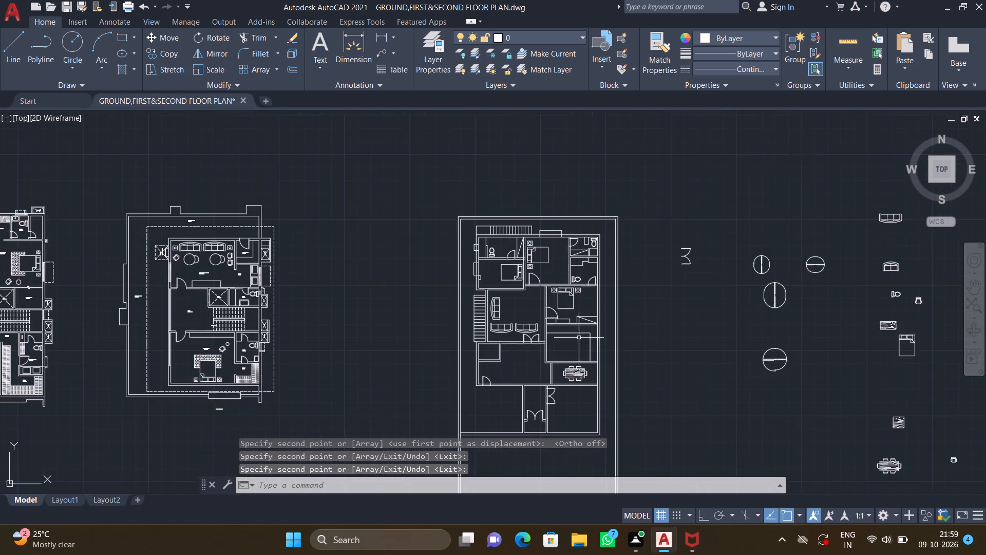
{"action": "middle_click_drag", "start_coordinate": [705, 308], "coordinate": [498, 322]}
{"action": "scroll", "coordinate": [492, 321], "scroll_direction": "down", "scroll_amount": 2}
{"action": "middle_click_drag", "start_coordinate": [623, 343], "coordinate": [608, 333]}
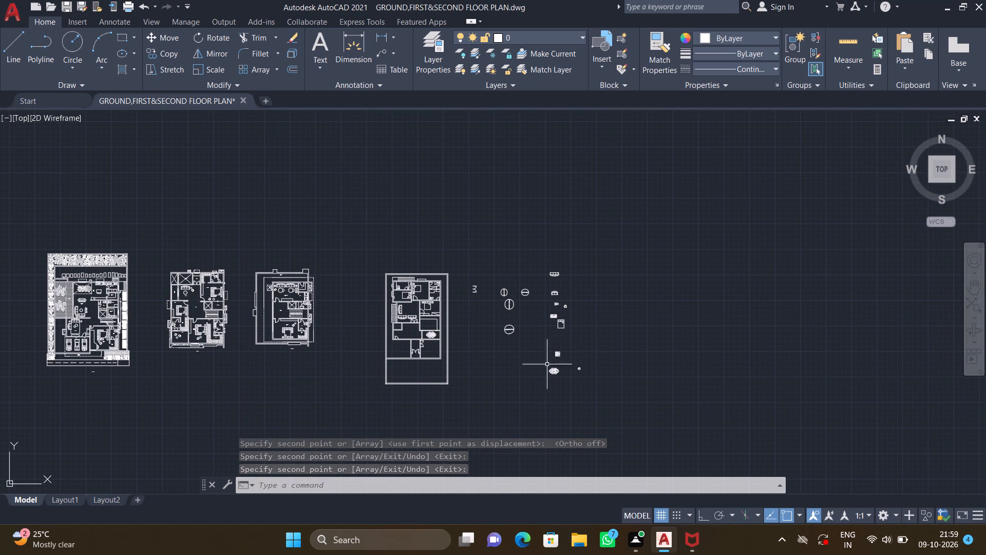
{"action": "scroll", "coordinate": [549, 334], "scroll_direction": "up", "scroll_amount": 2}
{"action": "middle_click_drag", "start_coordinate": [559, 296], "coordinate": [559, 301]}
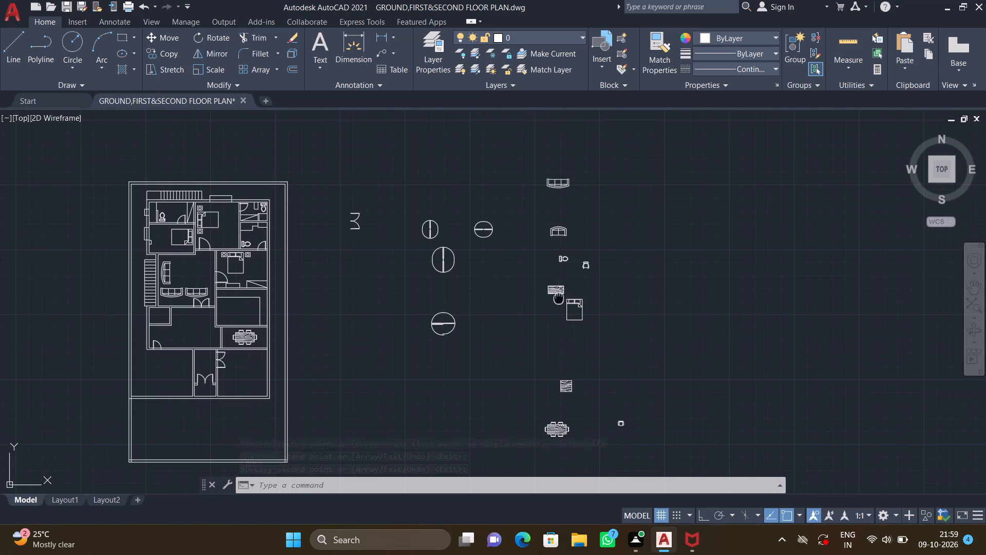
{"action": "middle_click_drag", "start_coordinate": [559, 301], "coordinate": [570, 346]}
{"action": "scroll", "coordinate": [569, 333], "scroll_direction": "up", "scroll_amount": 4}
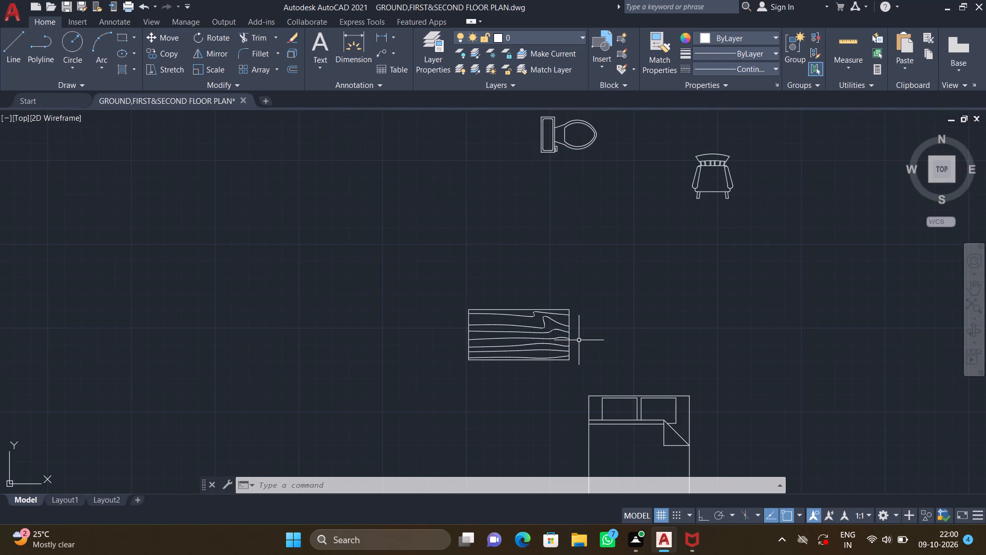
{"action": "key", "text": "r"}
{"action": "key", "text": "o"}
{"action": "key", "text": "Return"}
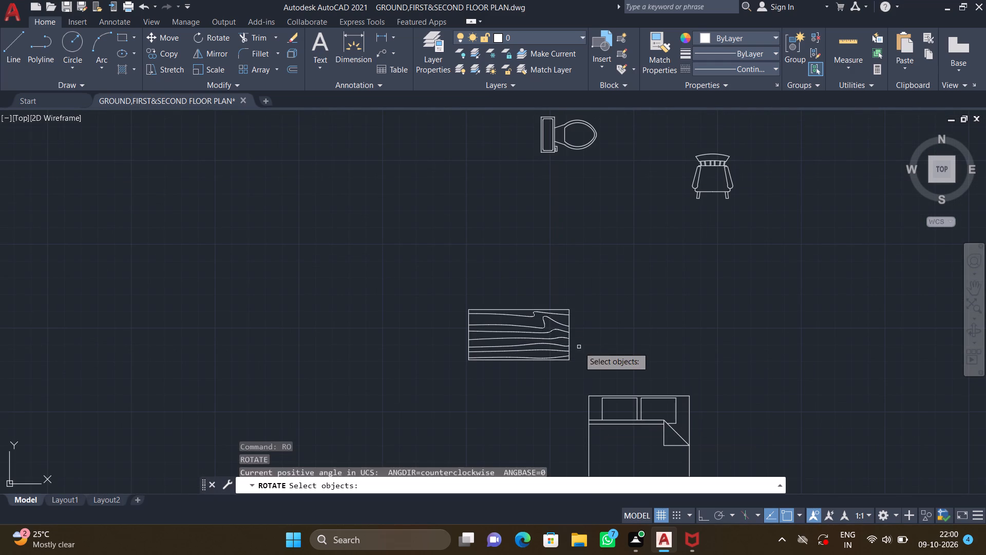
{"action": "left_click_drag", "start_coordinate": [579, 368], "coordinate": [576, 361]}
{"action": "left_click", "coordinate": [435, 272]}
{"action": "key", "text": "Return"}
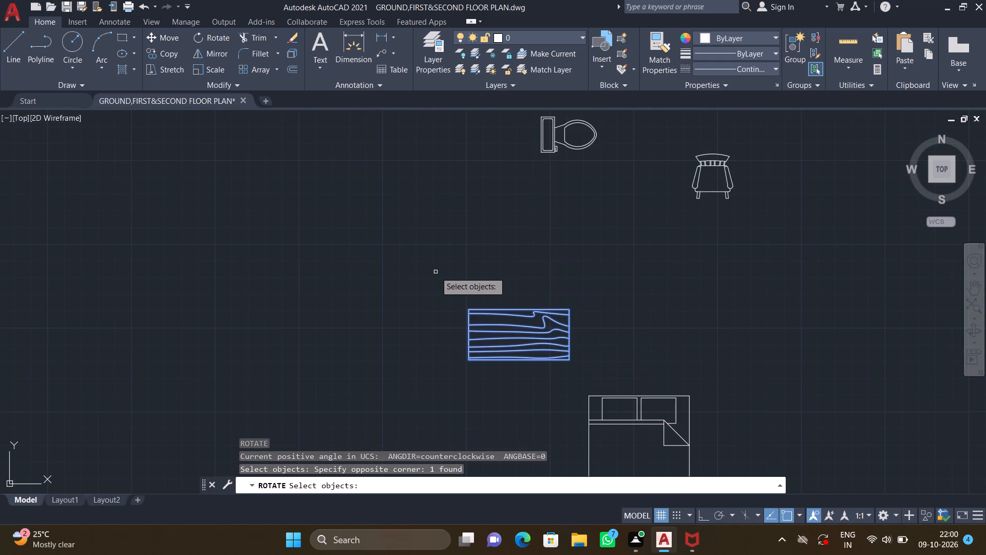
{"action": "left_click", "coordinate": [468, 309]}
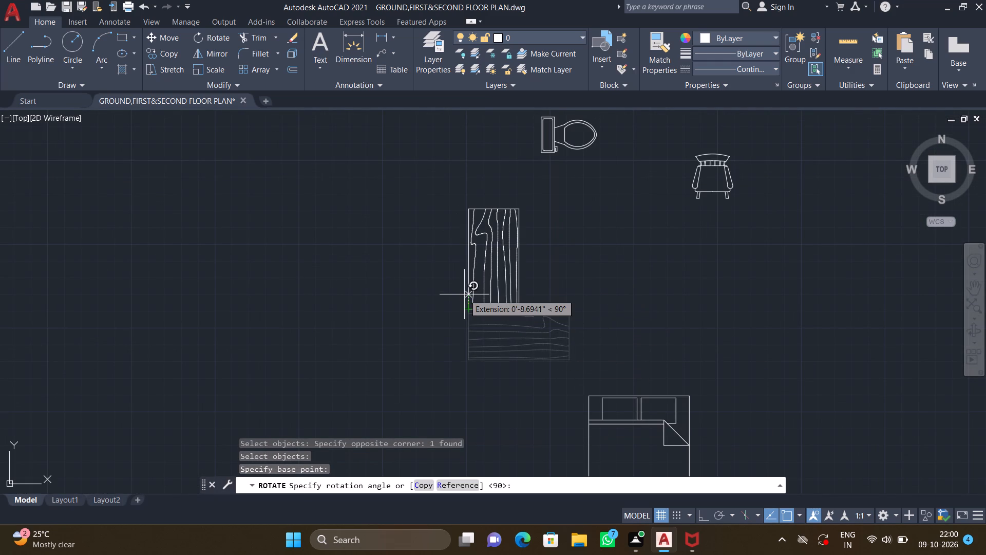
{"action": "key", "text": "F8"}
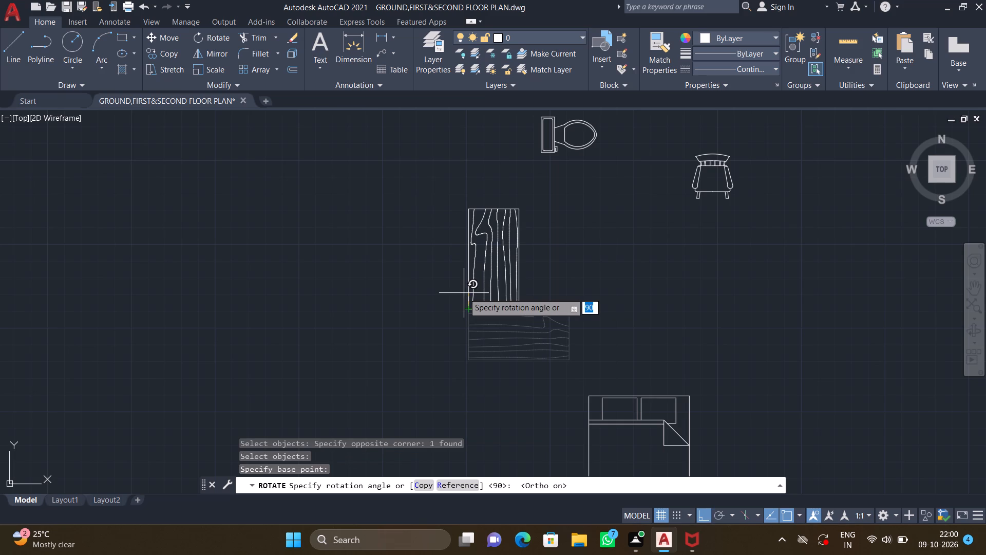
{"action": "left_click", "coordinate": [463, 291]}
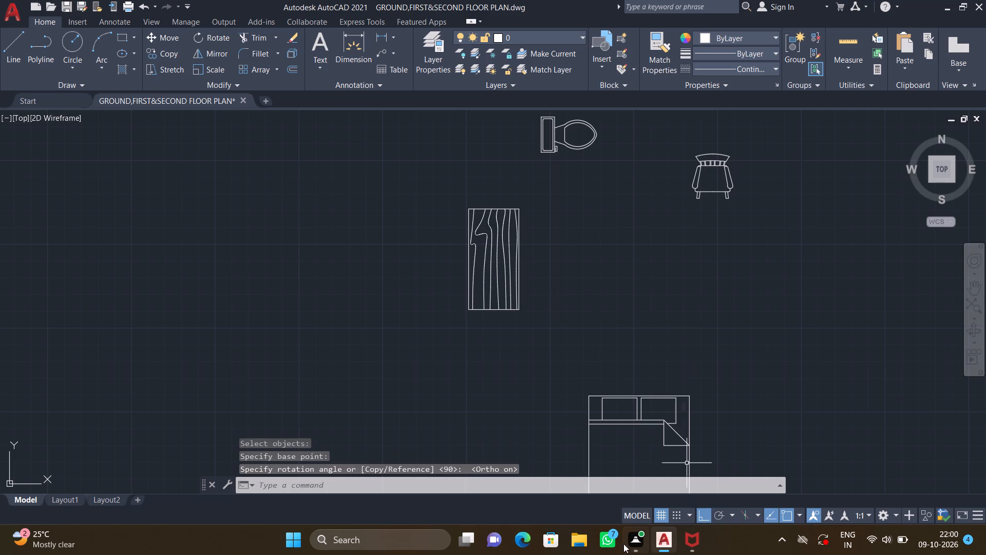
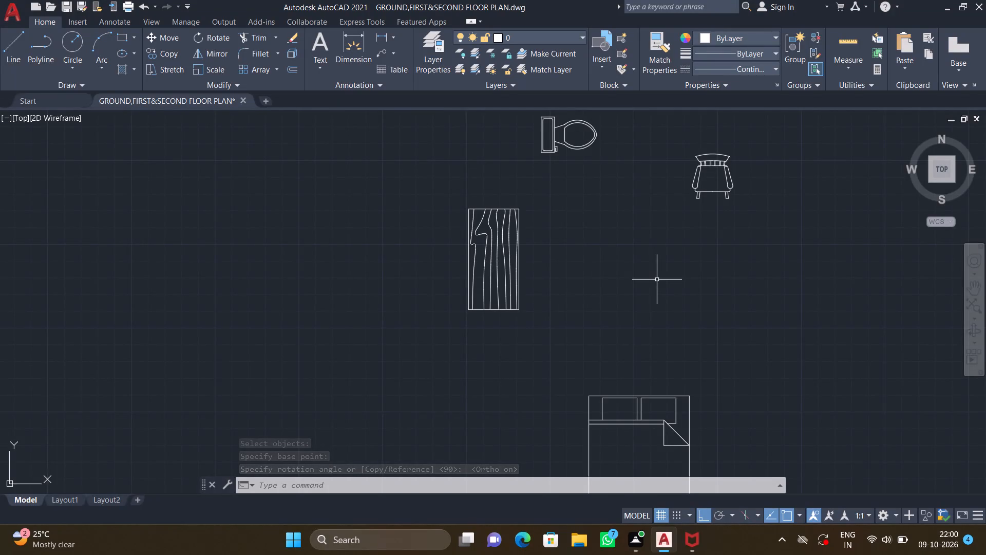
With ortho off, copy the rotated wood-grain table by its northwest corner into the central hall, east of the sofa beside the stairs.
{"action": "type", "text": "co"}
{"action": "key", "text": "Return"}
{"action": "left_click_drag", "start_coordinate": [543, 338], "coordinate": [536, 326]}
{"action": "left_click", "coordinate": [432, 179]}
{"action": "key", "text": "Return"}
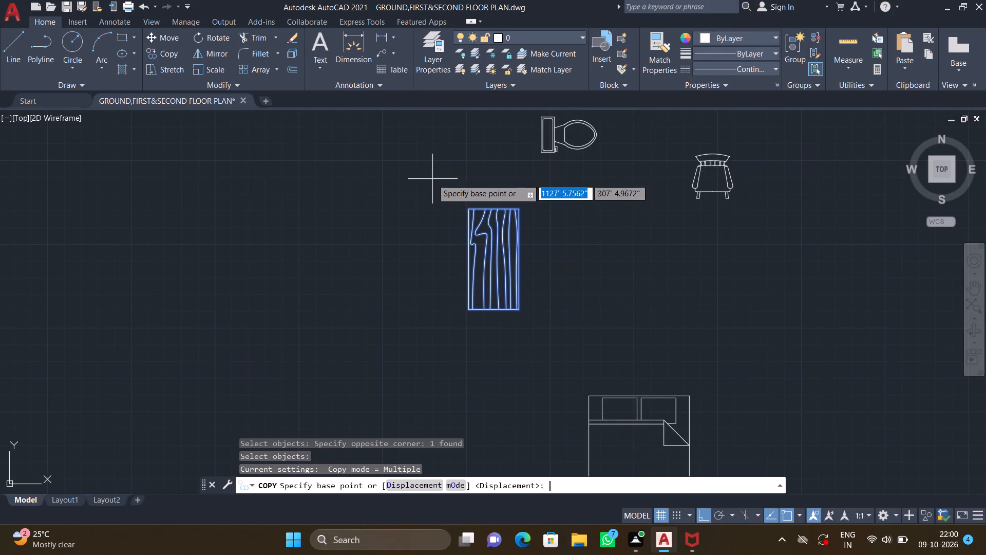
{"action": "scroll", "coordinate": [455, 200], "scroll_direction": "up", "scroll_amount": 2}
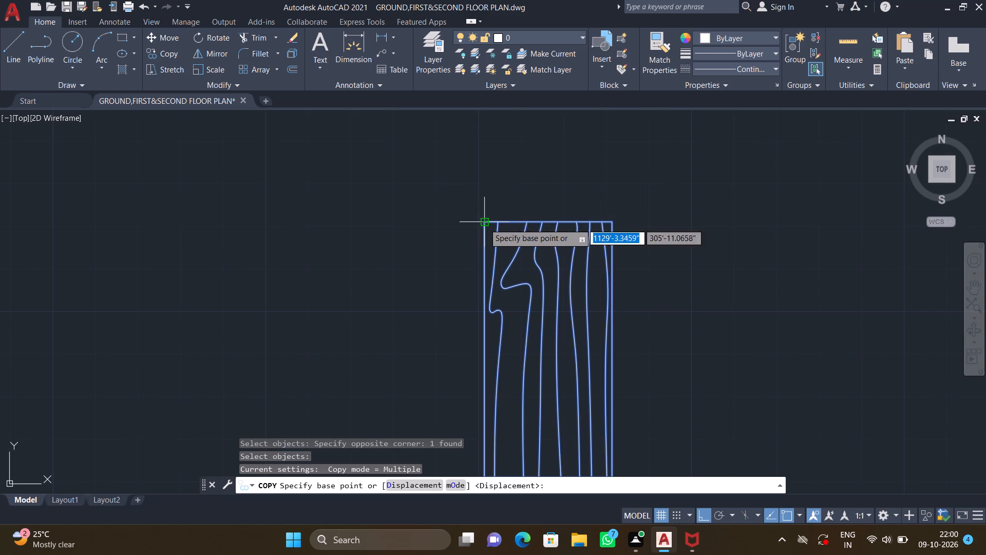
{"action": "left_click", "coordinate": [484, 224]}
{"action": "scroll", "coordinate": [461, 255], "scroll_direction": "down", "scroll_amount": 1}
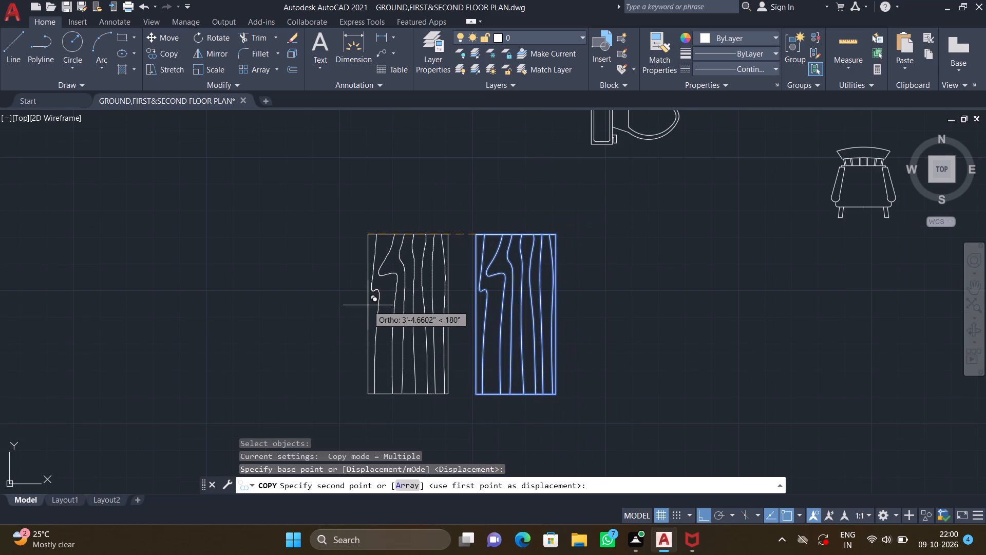
{"action": "key", "text": "F8"}
{"action": "scroll", "coordinate": [368, 305], "scroll_direction": "down", "scroll_amount": 4}
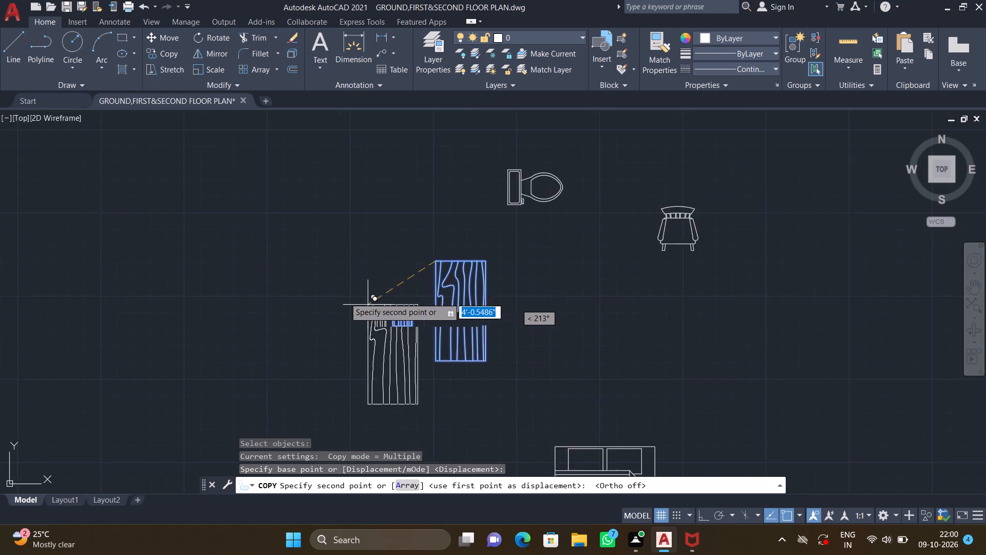
{"action": "middle_click_drag", "start_coordinate": [309, 304], "coordinate": [439, 259]}
{"action": "scroll", "coordinate": [442, 256], "scroll_direction": "down", "scroll_amount": 2}
{"action": "middle_click_drag", "start_coordinate": [307, 306], "coordinate": [401, 307]}
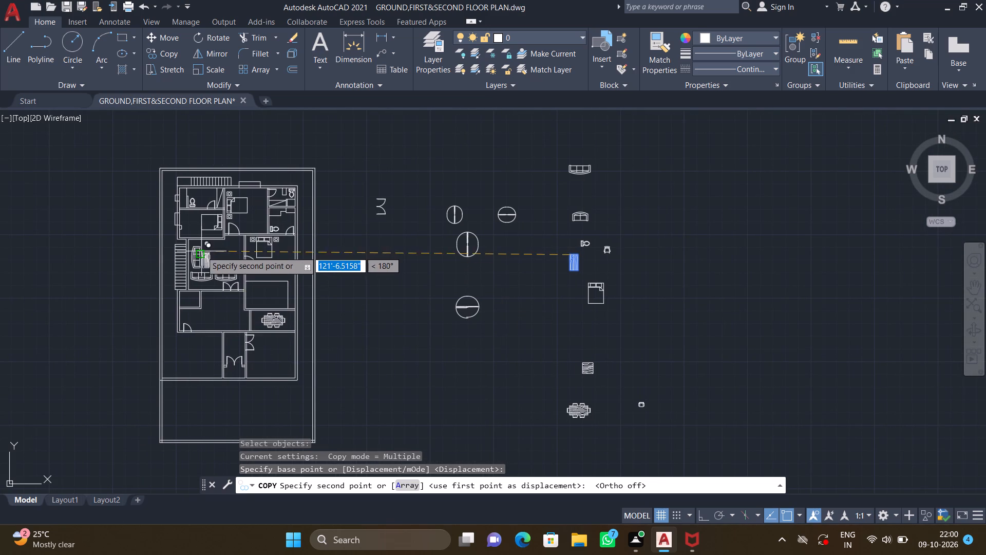
{"action": "scroll", "coordinate": [207, 249], "scroll_direction": "up", "scroll_amount": 1}
{"action": "middle_click_drag", "start_coordinate": [251, 246], "coordinate": [400, 248]}
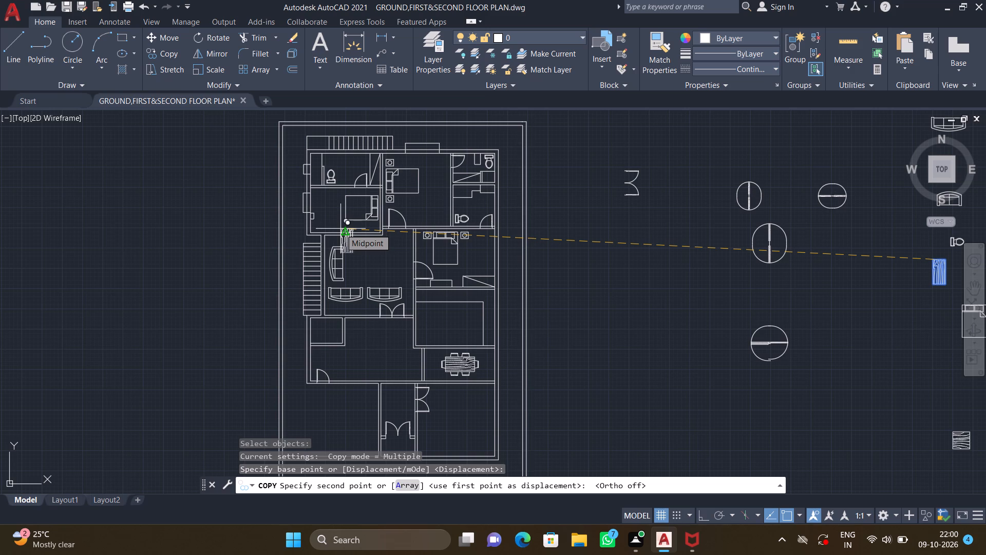
{"action": "scroll", "coordinate": [375, 270], "scroll_direction": "up", "scroll_amount": 2}
{"action": "middle_click_drag", "start_coordinate": [359, 247], "coordinate": [438, 259]}
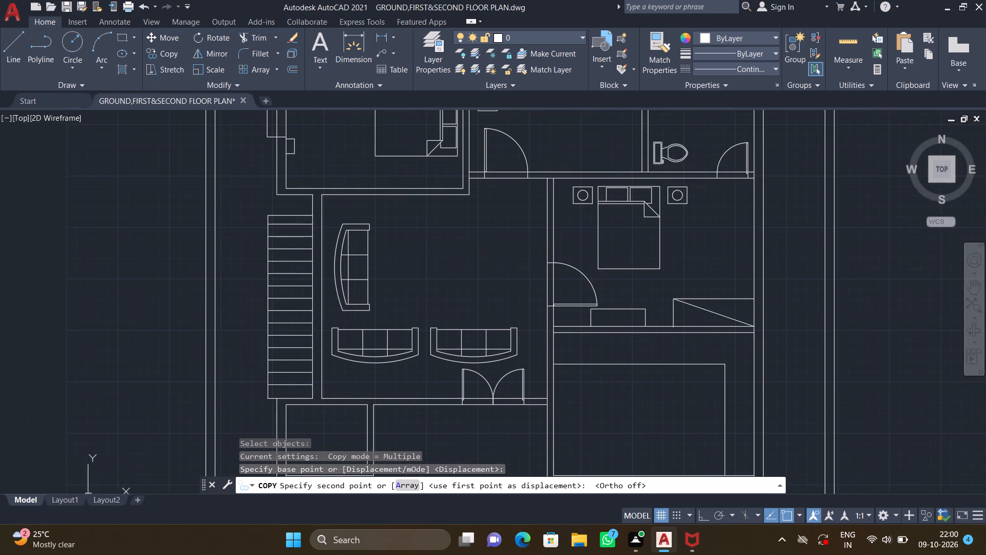
{"action": "scroll", "coordinate": [456, 258], "scroll_direction": "up", "scroll_amount": 2}
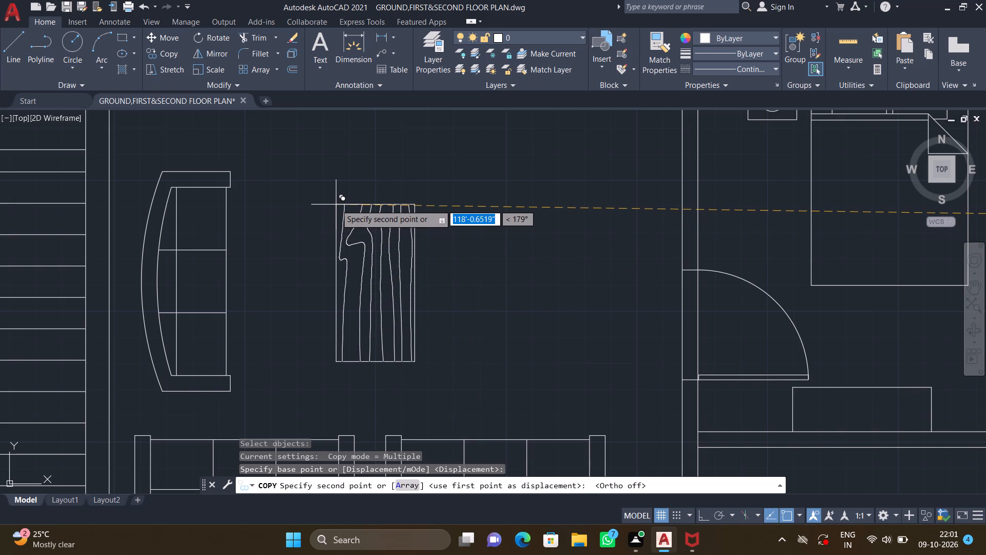
{"action": "left_click", "coordinate": [336, 205]}
{"action": "key", "text": "Return"}
With ortho on, rotate the loose armchair east of the dining set 90° clockwise about its back's midpoint so the back faces east.
{"action": "scroll", "coordinate": [347, 179], "scroll_direction": "down", "scroll_amount": 4}
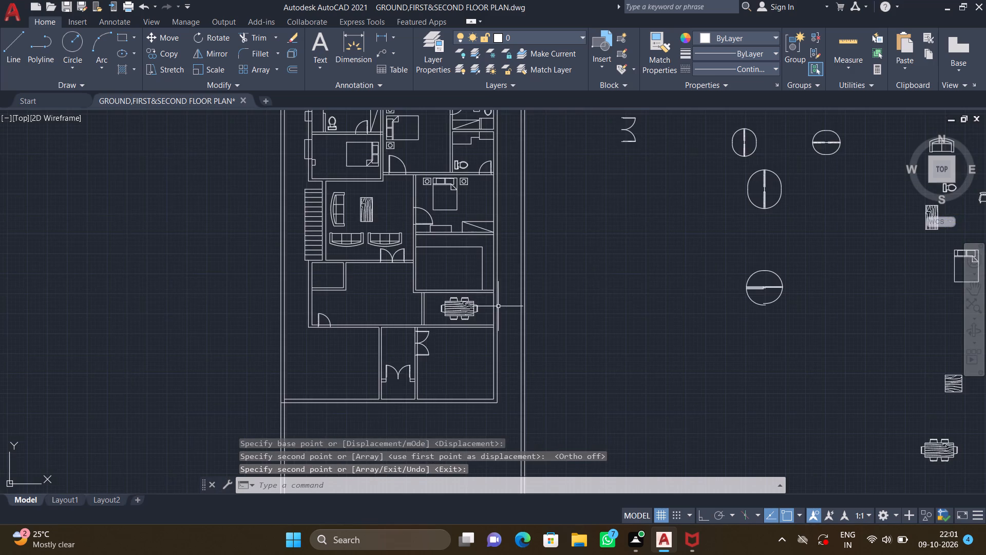
{"action": "middle_click_drag", "start_coordinate": [468, 290], "coordinate": [423, 304]}
{"action": "scroll", "coordinate": [429, 320], "scroll_direction": "down", "scroll_amount": 2}
{"action": "middle_click_drag", "start_coordinate": [605, 282], "coordinate": [550, 292]}
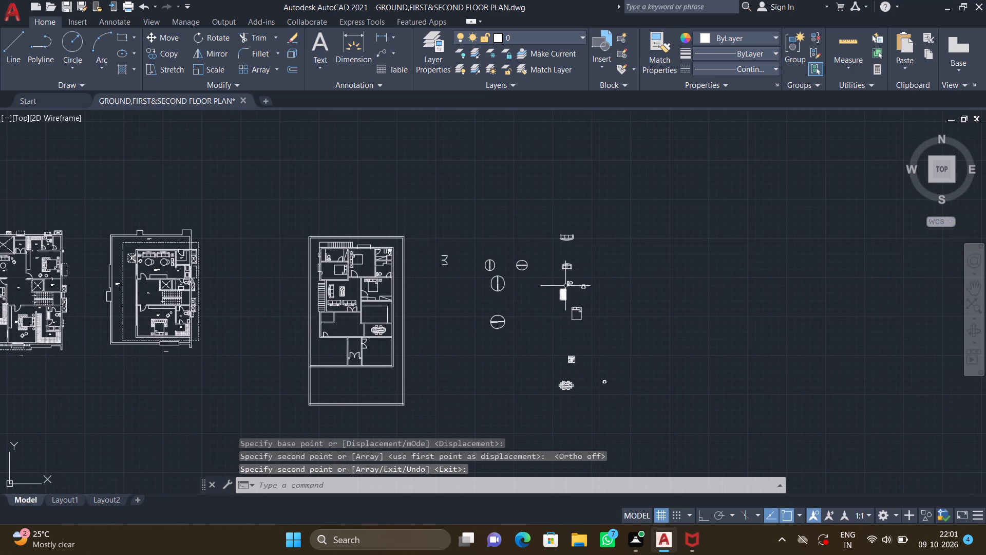
{"action": "scroll", "coordinate": [772, 455], "scroll_direction": "up", "scroll_amount": 2}
{"action": "middle_click_drag", "start_coordinate": [525, 291], "coordinate": [633, 410]}
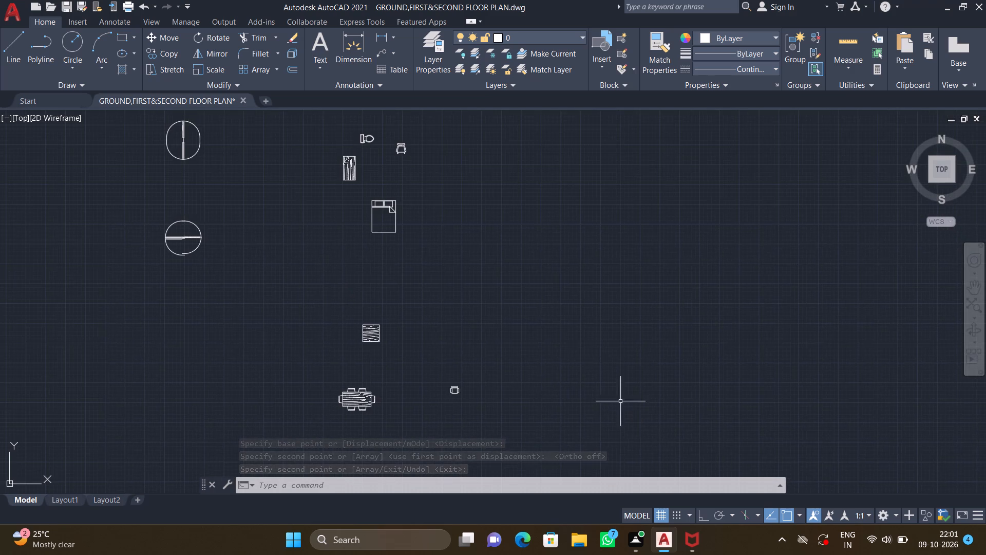
{"action": "middle_click_drag", "start_coordinate": [516, 391], "coordinate": [559, 369]}
{"action": "scroll", "coordinate": [494, 384], "scroll_direction": "up", "scroll_amount": 2}
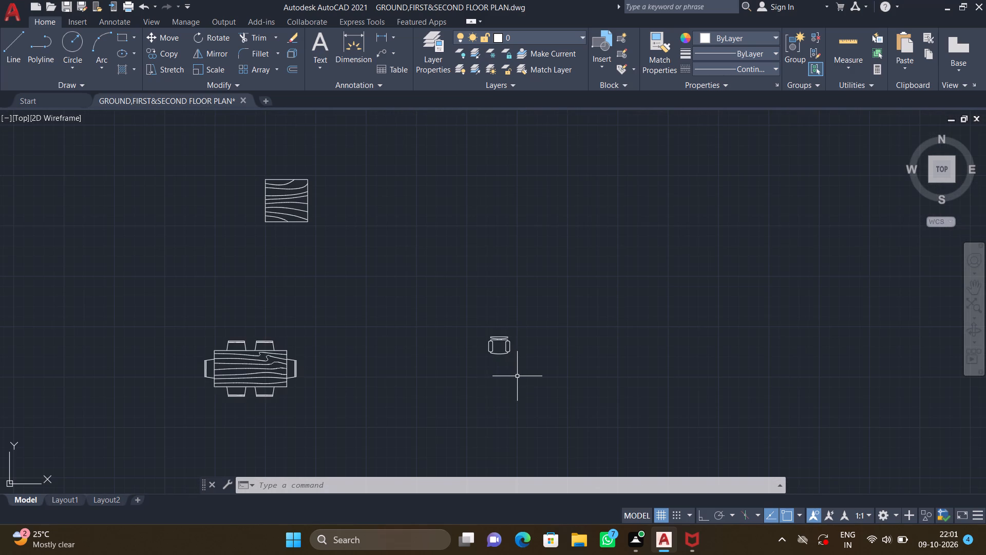
{"action": "type", "text": "ro"}
{"action": "key", "text": "Return"}
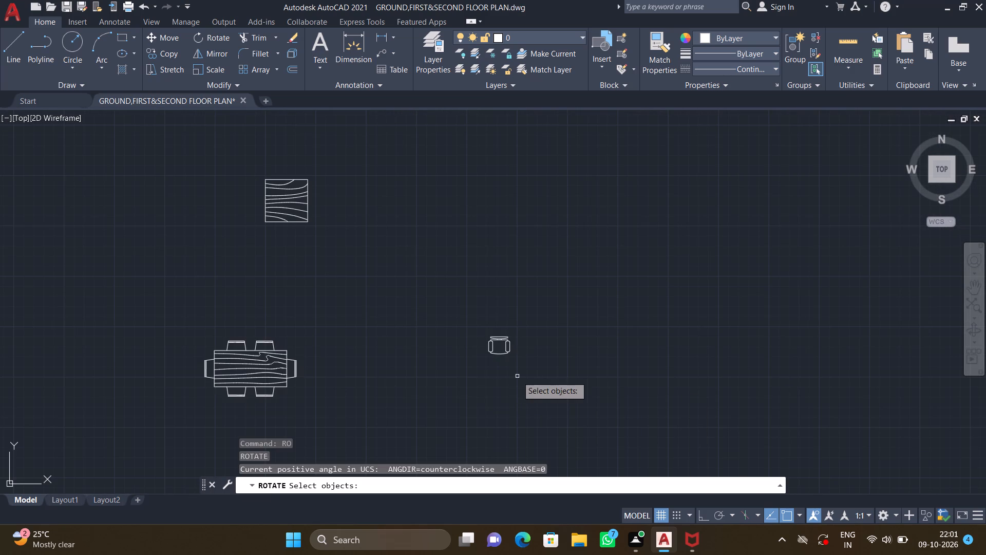
{"action": "left_click", "coordinate": [507, 353]}
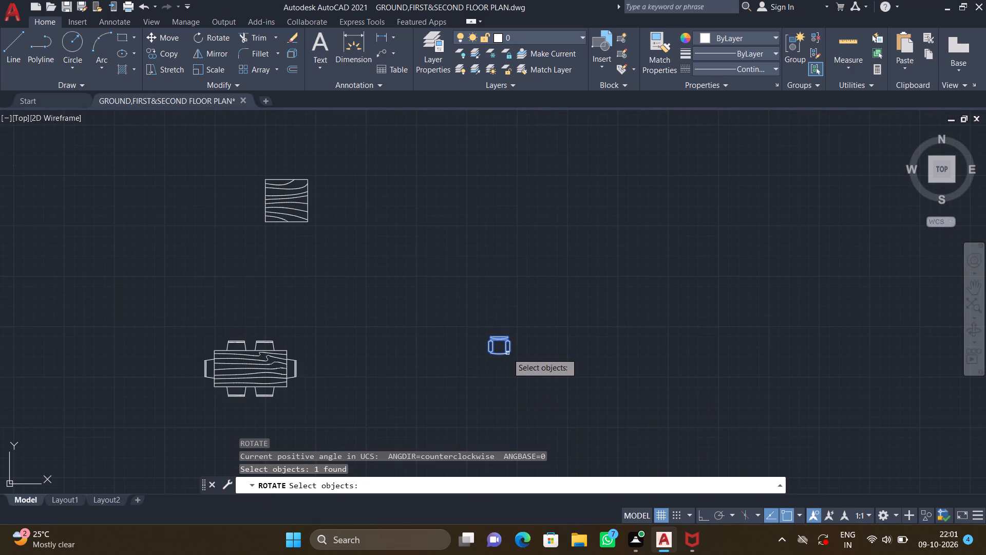
{"action": "key", "text": "Return"}
{"action": "scroll", "coordinate": [506, 342], "scroll_direction": "up", "scroll_amount": 2}
{"action": "left_click", "coordinate": [481, 331]}
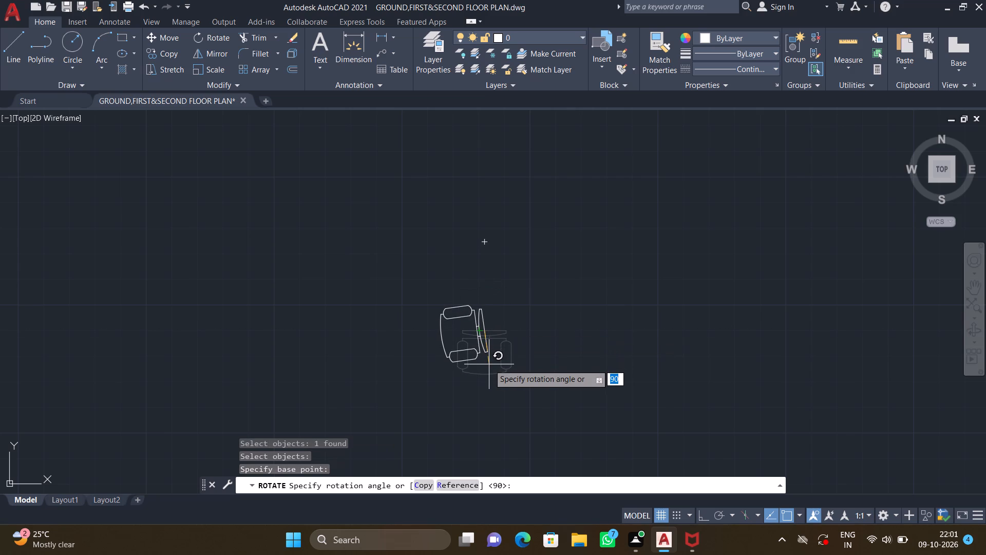
{"action": "key", "text": "F8"}
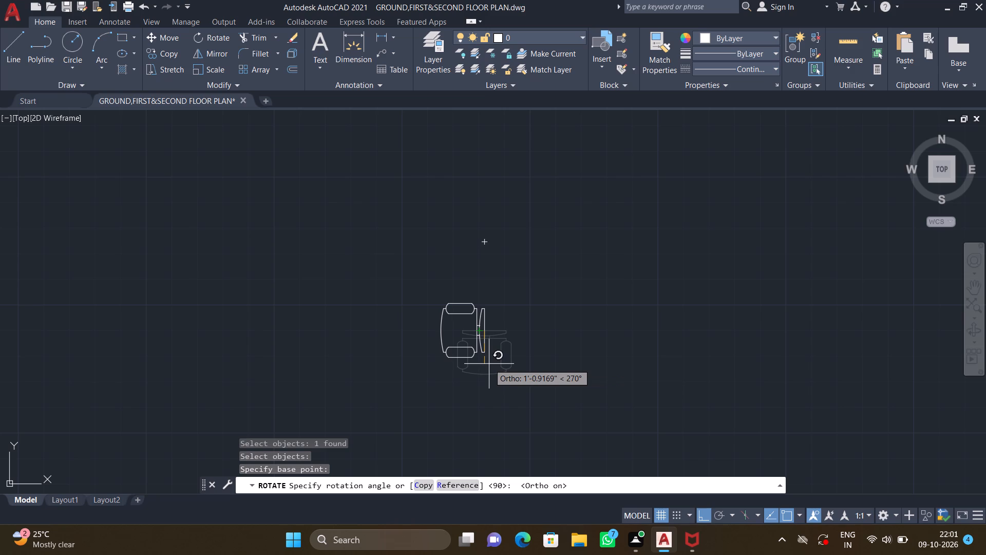
{"action": "left_click", "coordinate": [489, 364]}
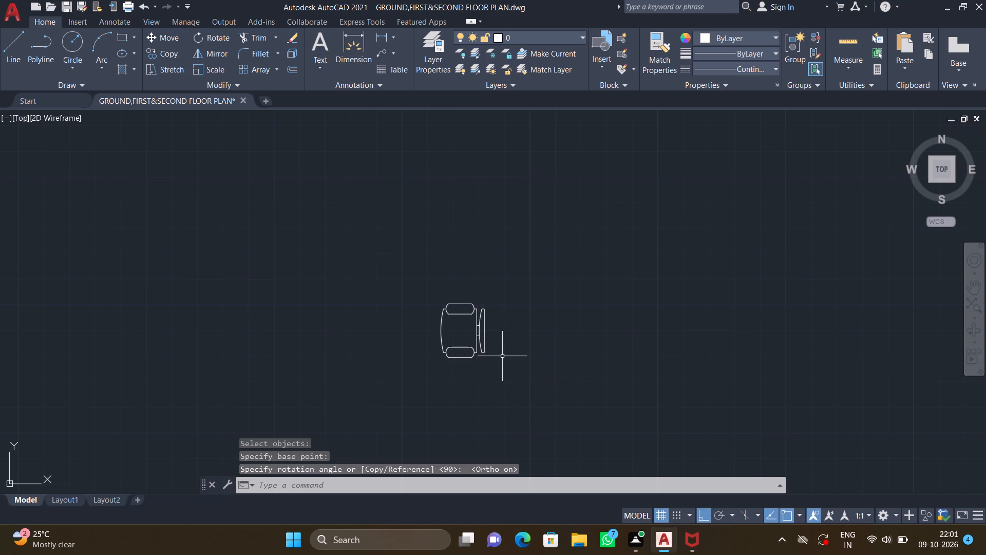
With ortho off, copy the rotated armchair twice into the central hall, east of the wood-grain table, one above the other with backs aligned.
{"action": "middle_click_drag", "start_coordinate": [509, 356], "coordinate": [582, 297]}
{"action": "key", "text": "c"}
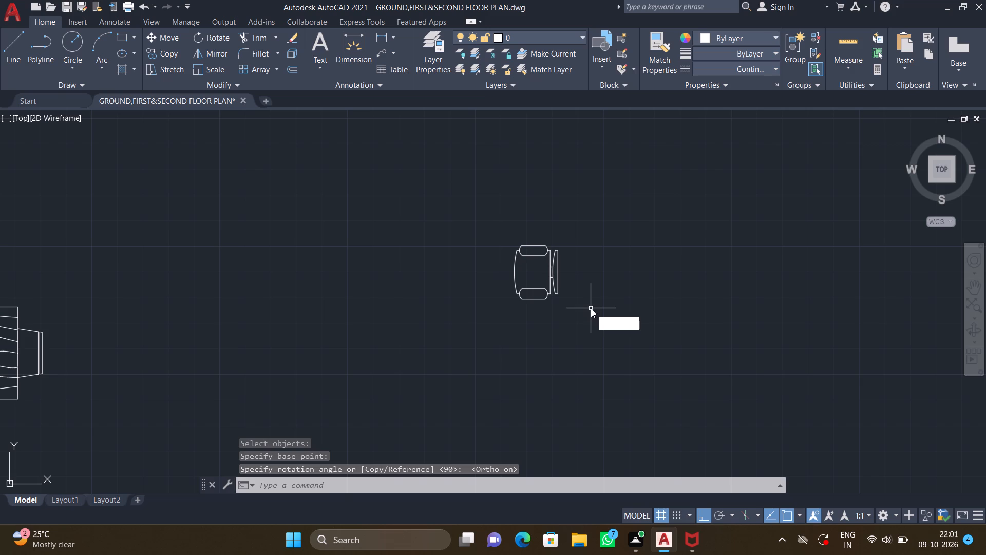
{"action": "key", "text": "o"}
{"action": "key", "text": "Return"}
{"action": "left_click", "coordinate": [555, 293]}
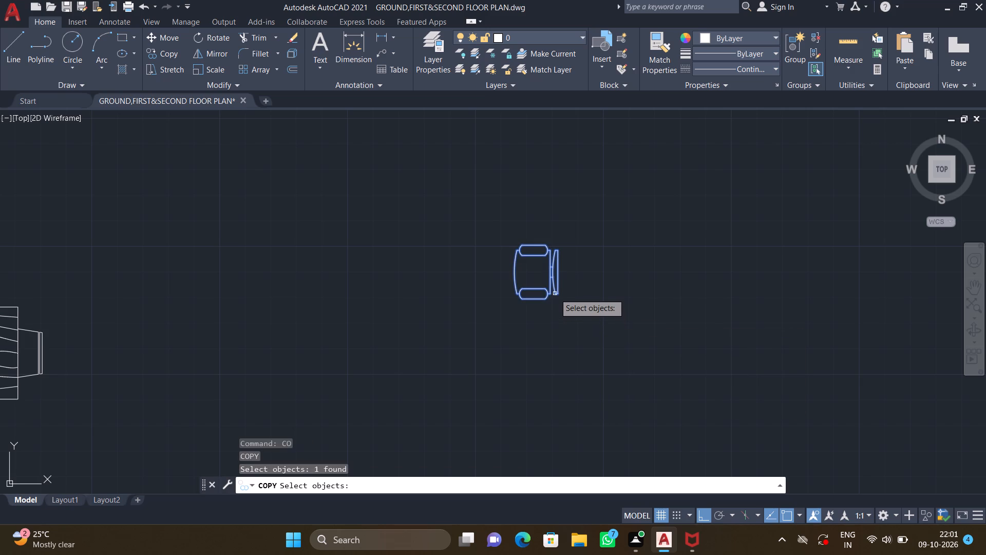
{"action": "key", "text": "Return"}
{"action": "left_click", "coordinate": [556, 271]}
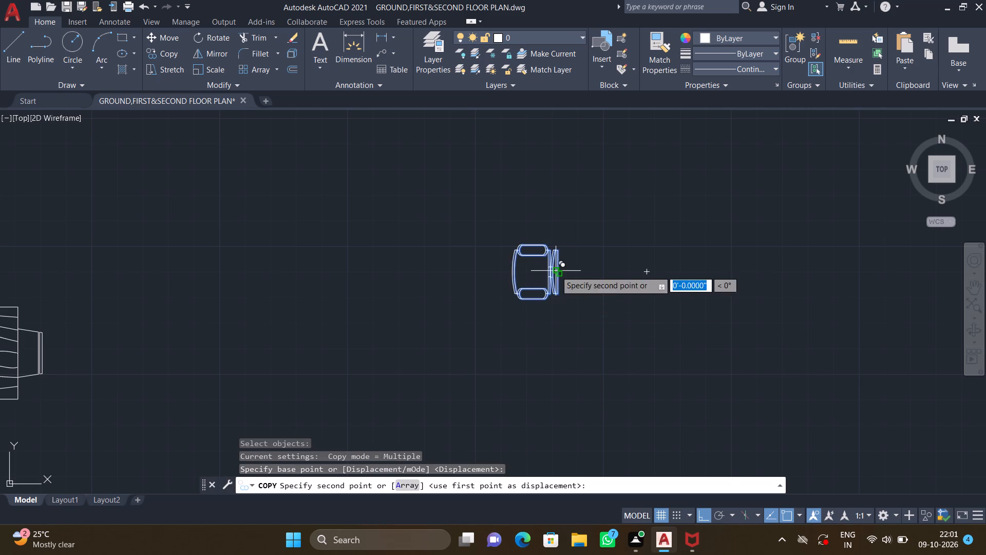
{"action": "scroll", "coordinate": [514, 312], "scroll_direction": "down", "scroll_amount": 2}
{"action": "key", "text": "F8"}
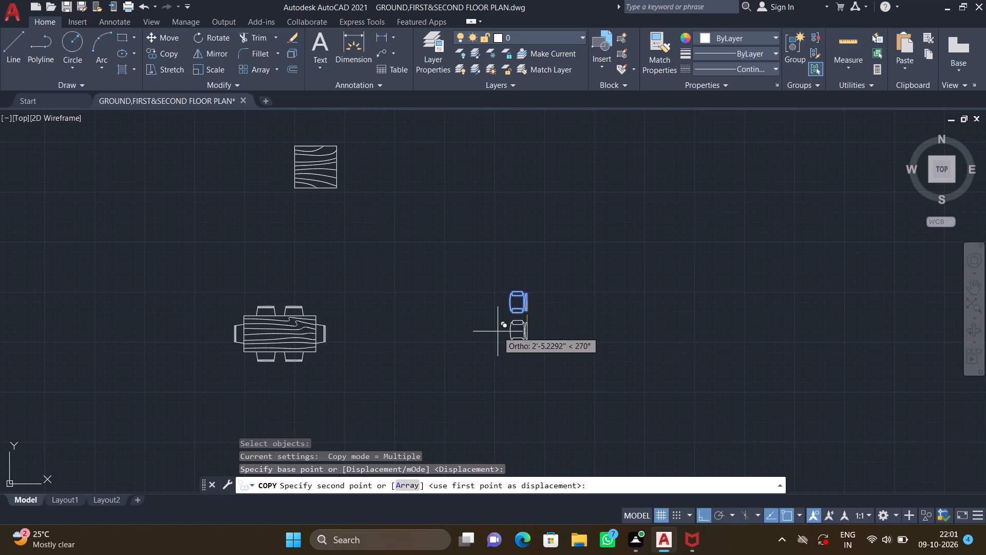
{"action": "scroll", "coordinate": [498, 331], "scroll_direction": "down", "scroll_amount": 2}
{"action": "middle_click_drag", "start_coordinate": [451, 372], "coordinate": [601, 326]}
{"action": "scroll", "coordinate": [603, 326], "scroll_direction": "down", "scroll_amount": 2}
{"action": "middle_click_drag", "start_coordinate": [466, 368], "coordinate": [543, 374]}
{"action": "scroll", "coordinate": [524, 361], "scroll_direction": "down", "scroll_amount": 1}
{"action": "scroll", "coordinate": [468, 283], "scroll_direction": "up", "scroll_amount": 3}
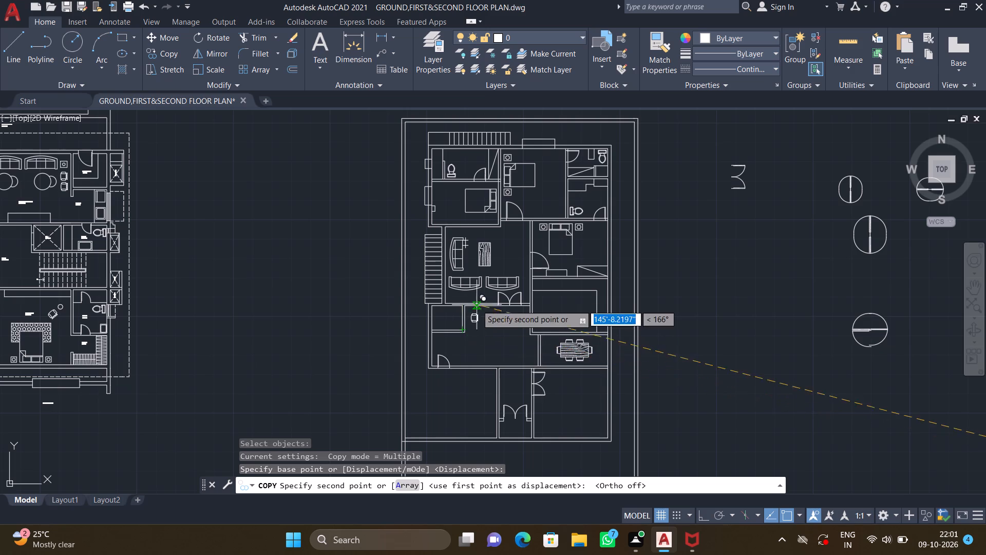
{"action": "scroll", "coordinate": [504, 235], "scroll_direction": "up", "scroll_amount": 3}
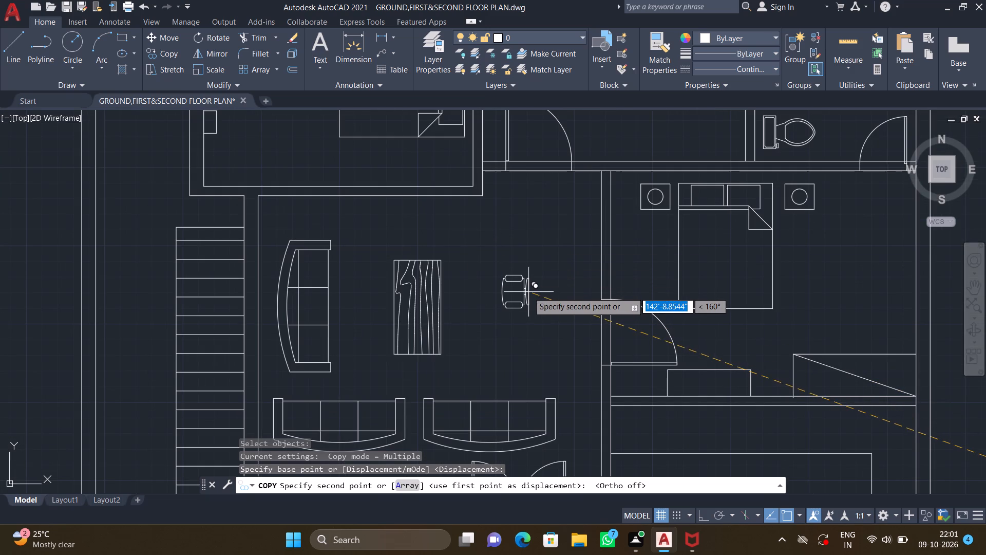
{"action": "scroll", "coordinate": [527, 287], "scroll_direction": "up", "scroll_amount": 1}
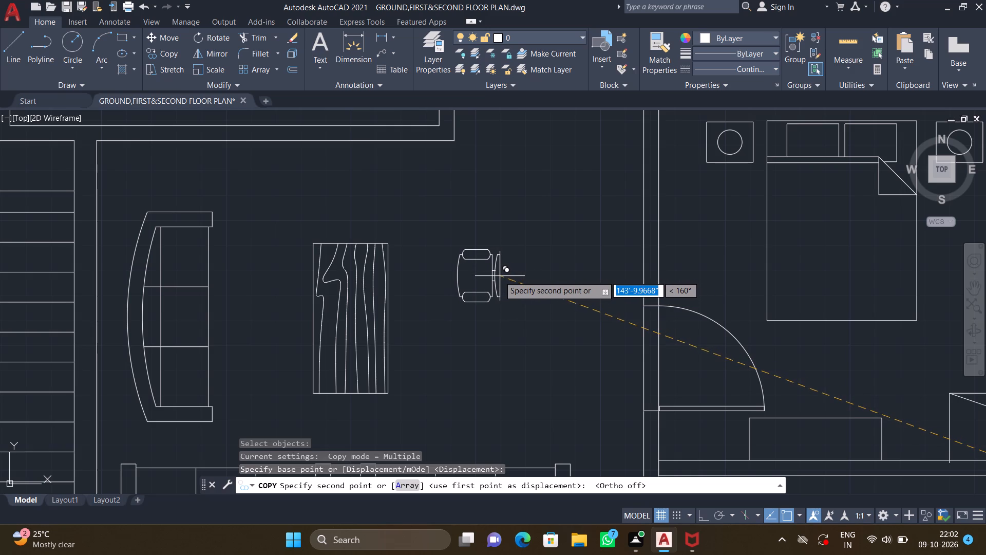
{"action": "left_click", "coordinate": [497, 274]}
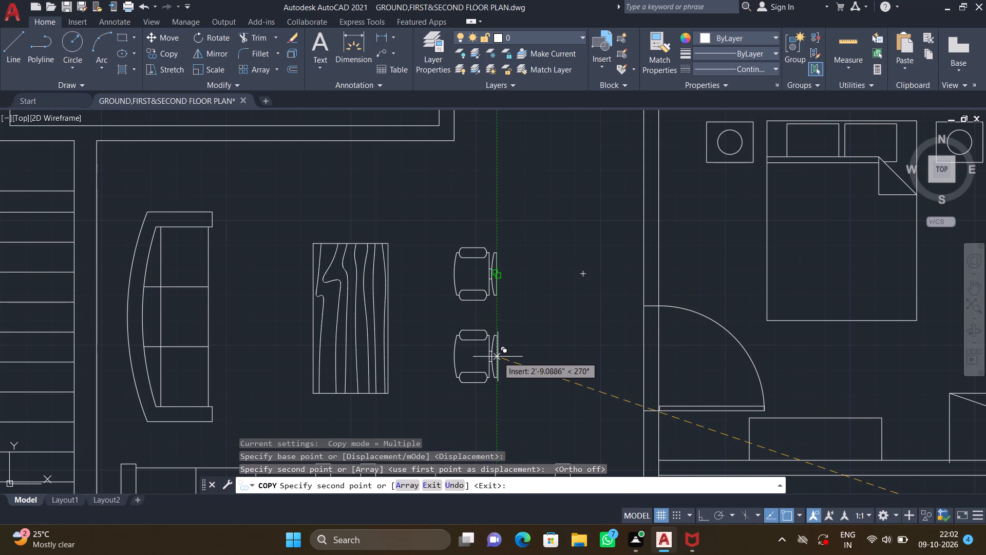
{"action": "scroll", "coordinate": [498, 357], "scroll_direction": "up", "scroll_amount": 1}
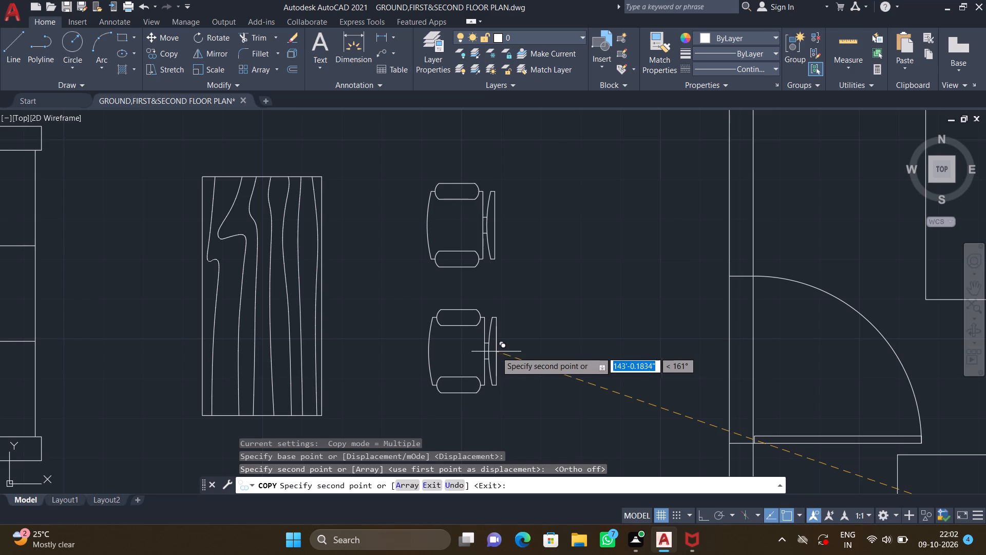
{"action": "left_click", "coordinate": [495, 350]}
{"action": "key", "text": "Return"}
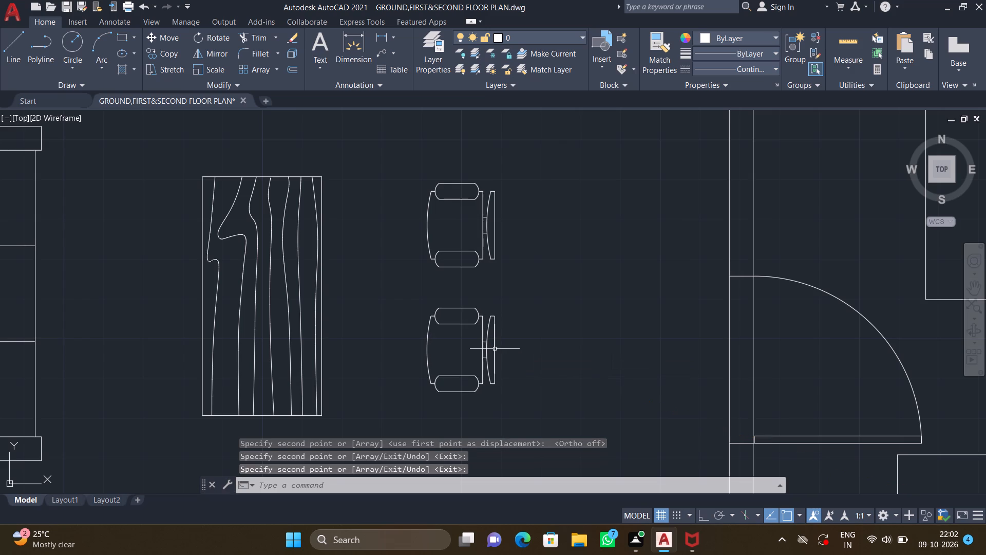
Look over the furnished new plan and the loose furniture blocks beside it.
{"action": "scroll", "coordinate": [496, 351], "scroll_direction": "down", "scroll_amount": 2}
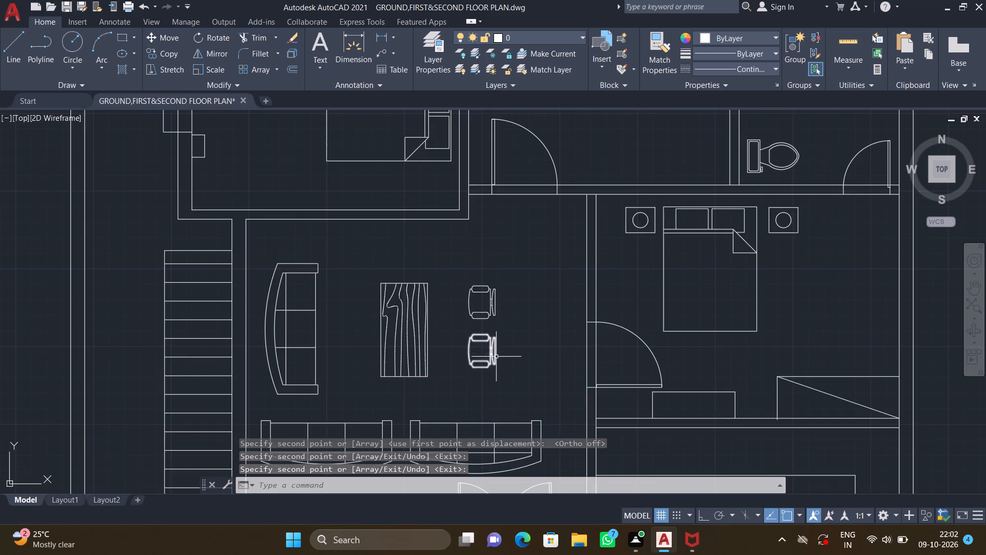
{"action": "scroll", "coordinate": [488, 372], "scroll_direction": "down", "scroll_amount": 2}
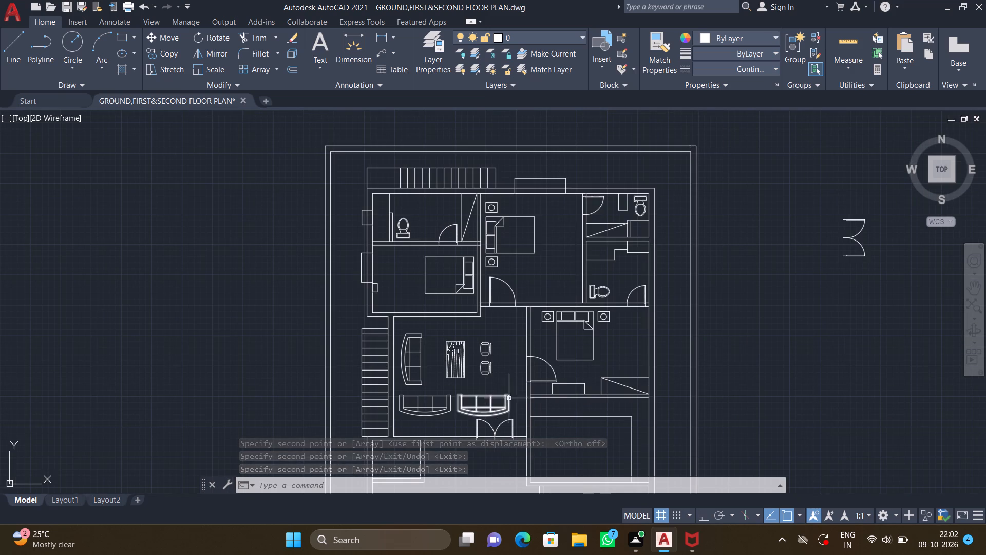
{"action": "scroll", "coordinate": [525, 386], "scroll_direction": "down", "scroll_amount": 1}
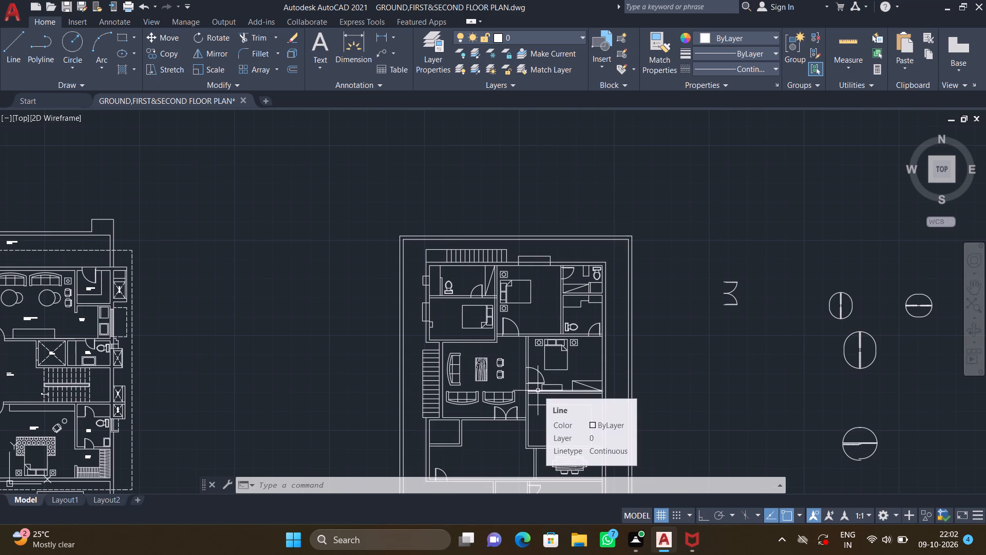
{"action": "scroll", "coordinate": [546, 393], "scroll_direction": "down", "scroll_amount": 2}
{"action": "middle_click_drag", "start_coordinate": [609, 391], "coordinate": [552, 360]}
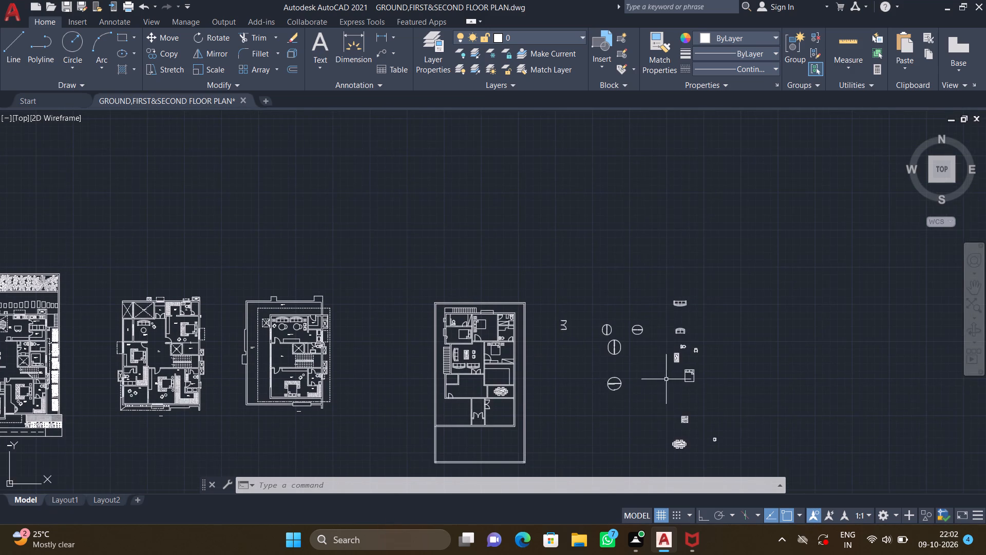
{"action": "middle_click_drag", "start_coordinate": [644, 375], "coordinate": [589, 364]}
{"action": "scroll", "coordinate": [637, 306], "scroll_direction": "up", "scroll_amount": 1}
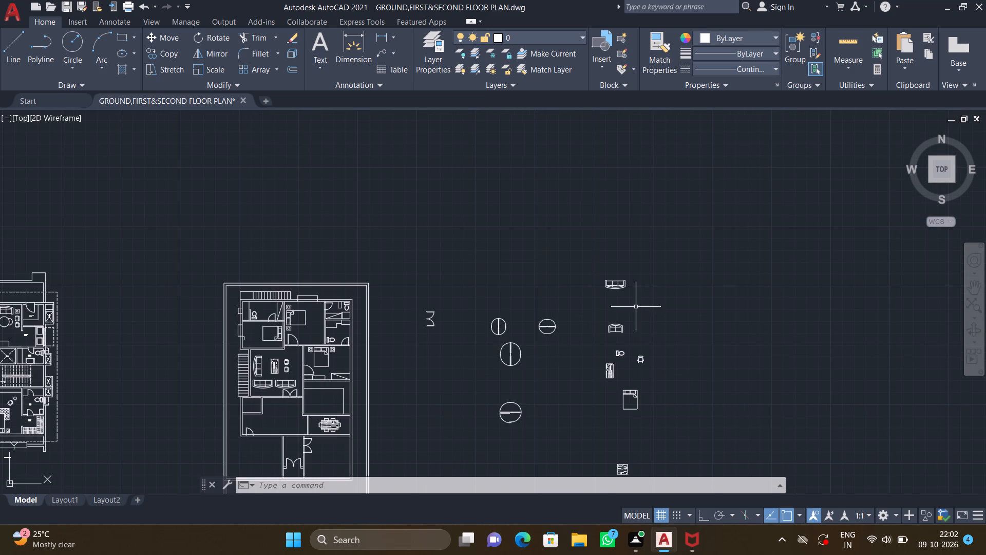
{"action": "scroll", "coordinate": [629, 299], "scroll_direction": "up", "scroll_amount": 1}
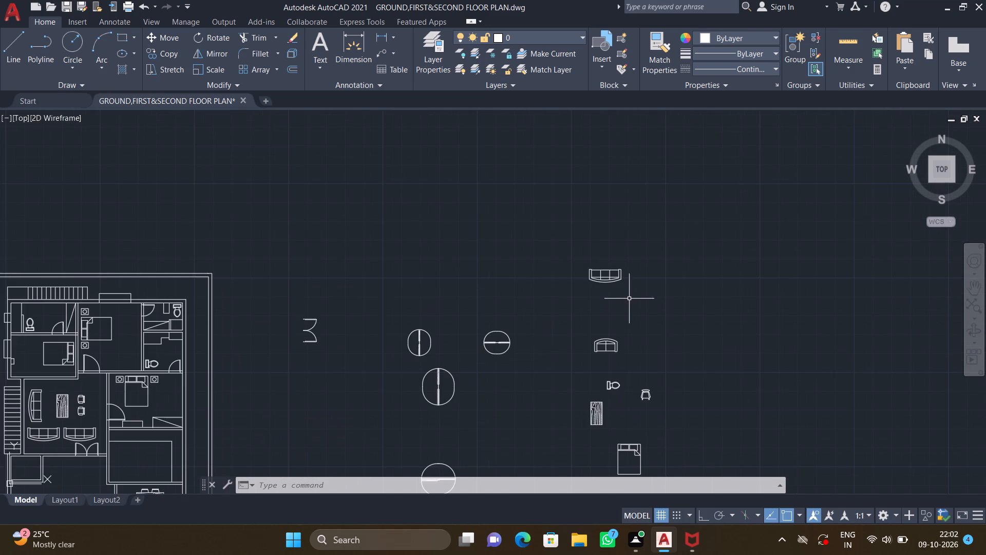
{"action": "scroll", "coordinate": [629, 299], "scroll_direction": "up", "scroll_amount": 1}
{"action": "scroll", "coordinate": [629, 299], "scroll_direction": "down", "scroll_amount": 2}
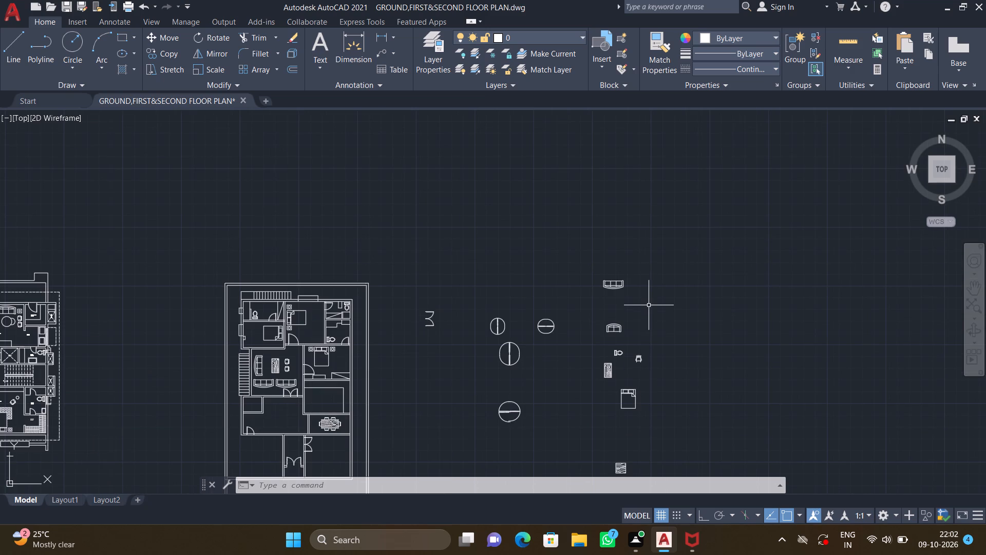
{"action": "middle_click_drag", "start_coordinate": [648, 288], "coordinate": [735, 259]}
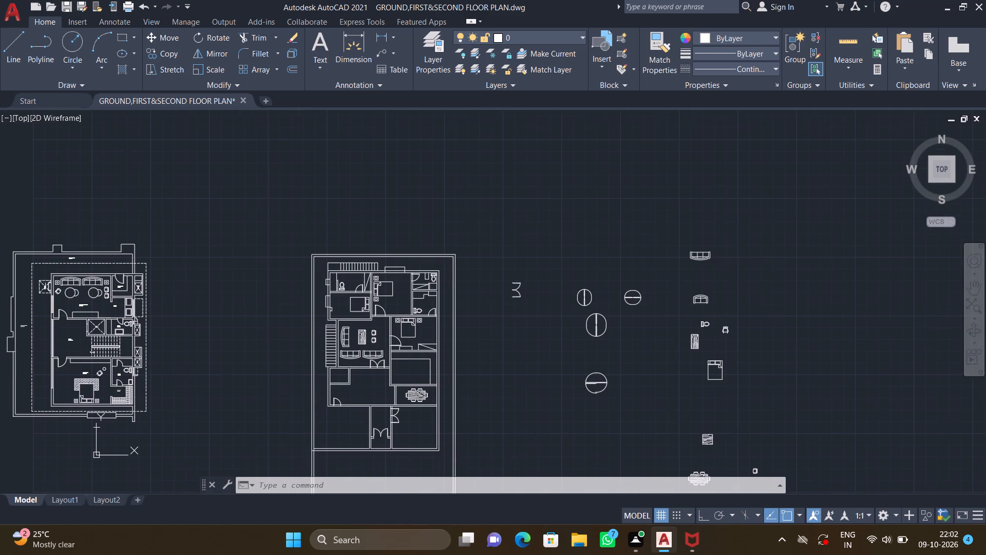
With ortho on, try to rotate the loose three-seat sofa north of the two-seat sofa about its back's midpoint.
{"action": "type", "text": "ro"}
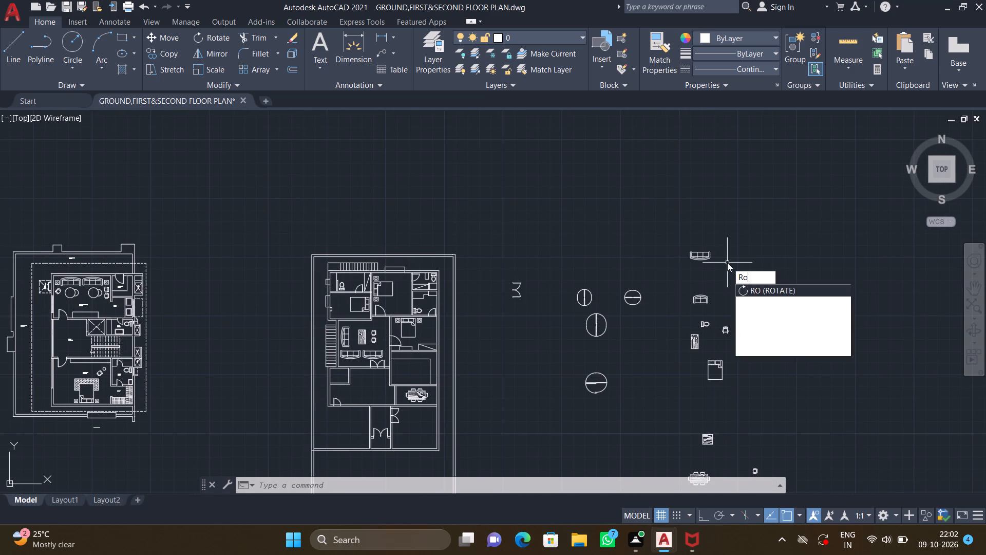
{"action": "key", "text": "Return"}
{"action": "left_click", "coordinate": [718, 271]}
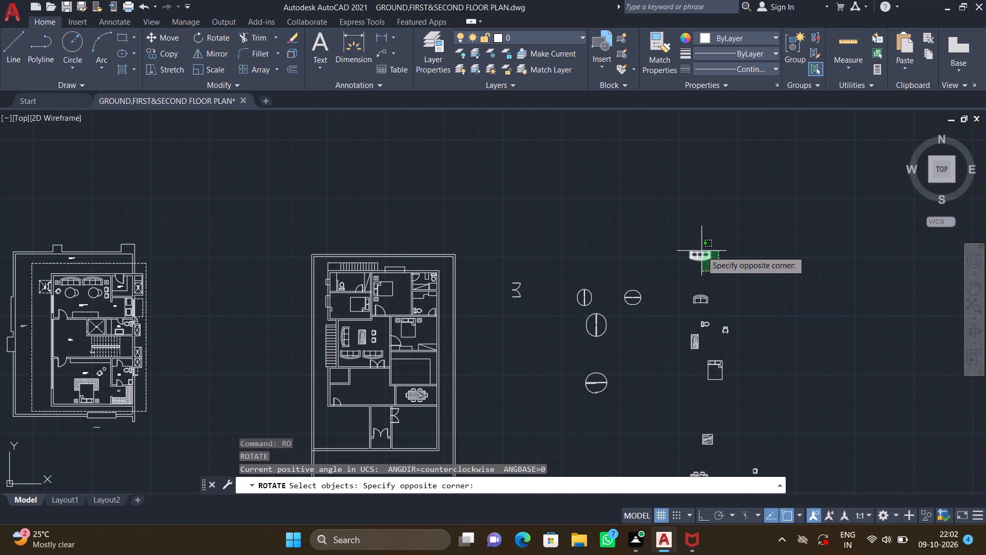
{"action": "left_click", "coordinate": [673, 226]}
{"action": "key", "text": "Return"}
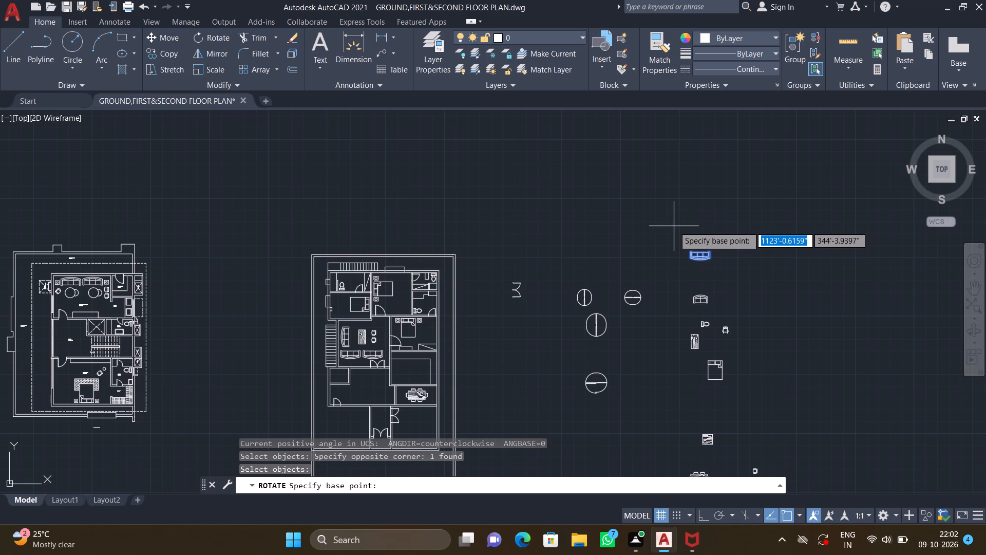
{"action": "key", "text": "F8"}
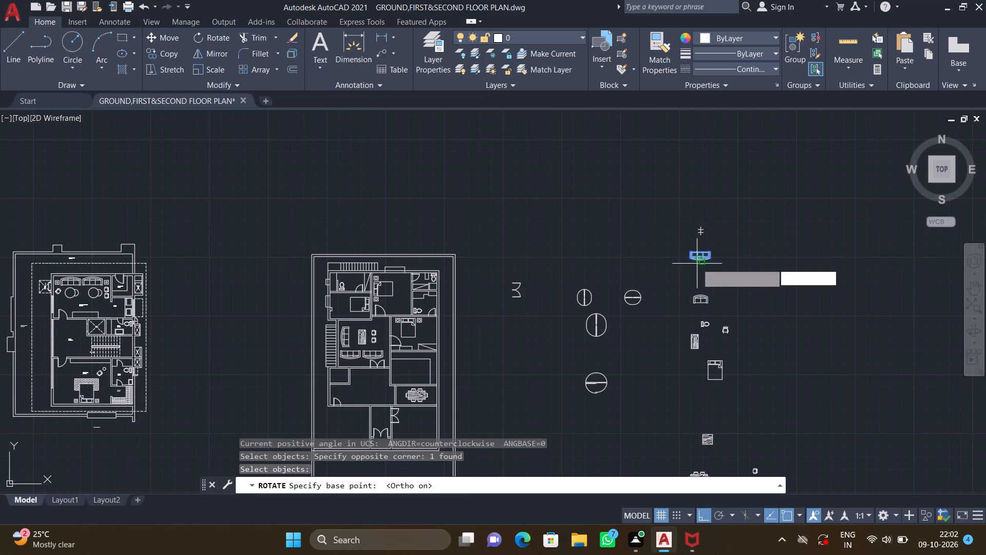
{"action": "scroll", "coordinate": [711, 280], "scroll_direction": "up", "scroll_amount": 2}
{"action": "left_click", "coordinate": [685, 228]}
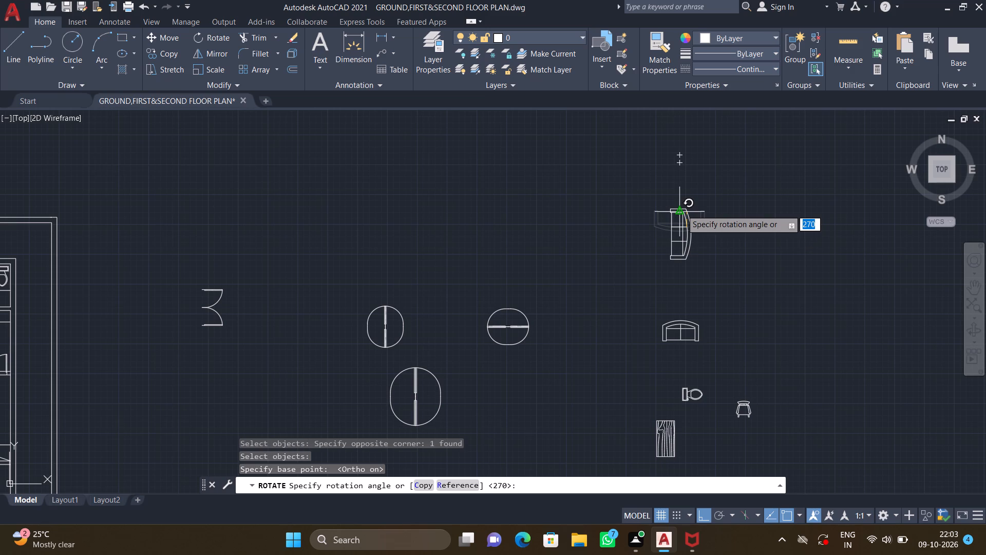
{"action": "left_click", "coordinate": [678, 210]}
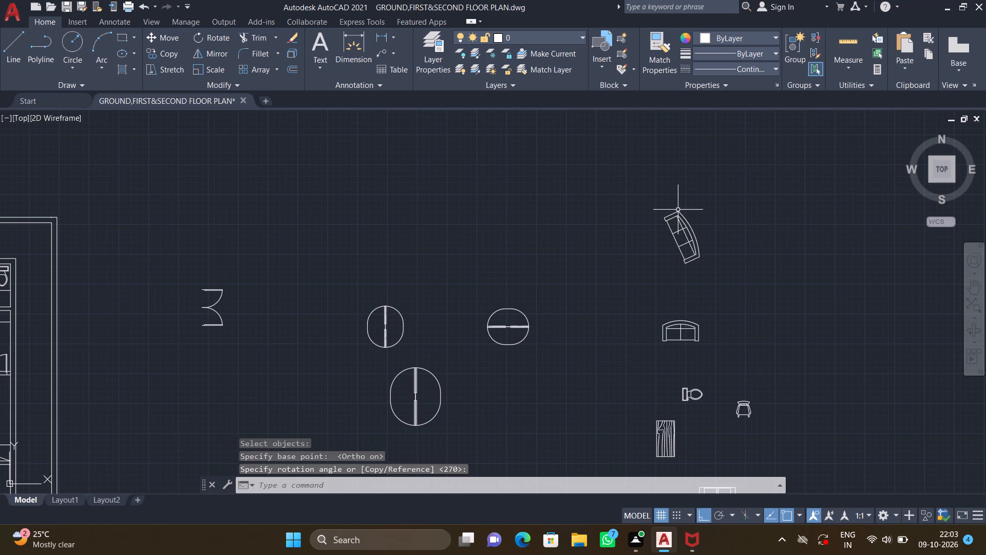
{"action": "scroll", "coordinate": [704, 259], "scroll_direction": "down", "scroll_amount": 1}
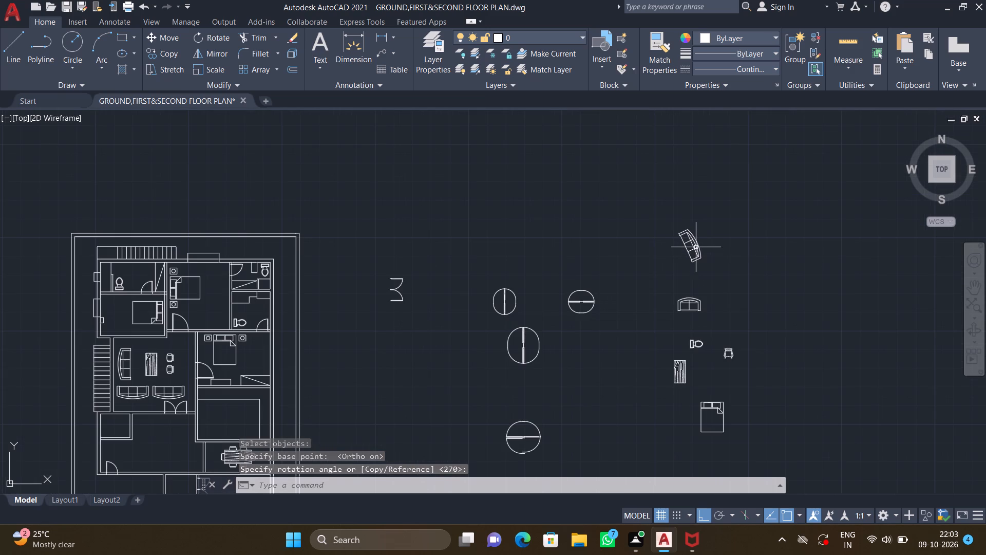
Replace the tilted loose sofa with a fresh Sofa - Roundback 7 ft. block from DesignCenter, placed east of the other loose furniture.
{"action": "left_click", "coordinate": [695, 246]}
{"action": "key", "text": "Delete"}
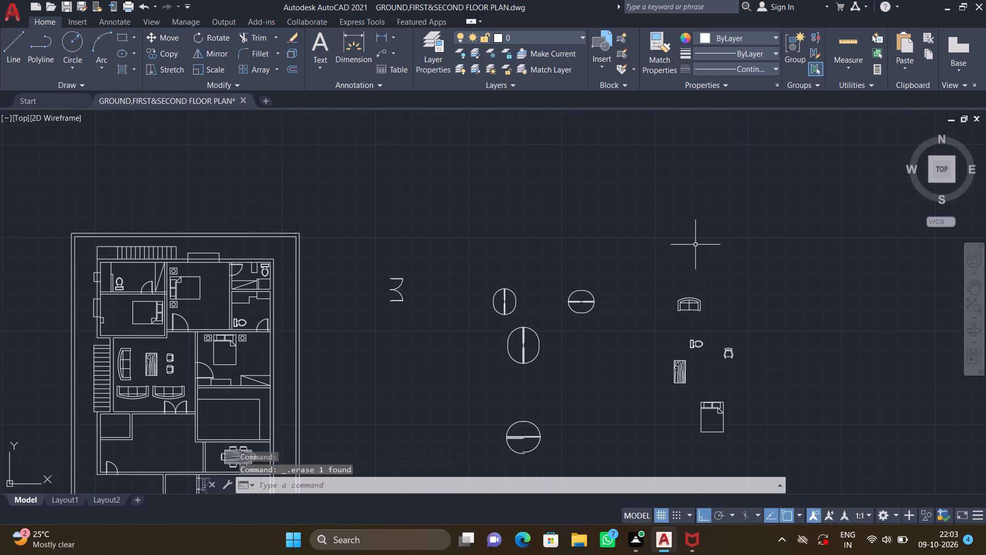
{"action": "key", "text": "ctrl+2"}
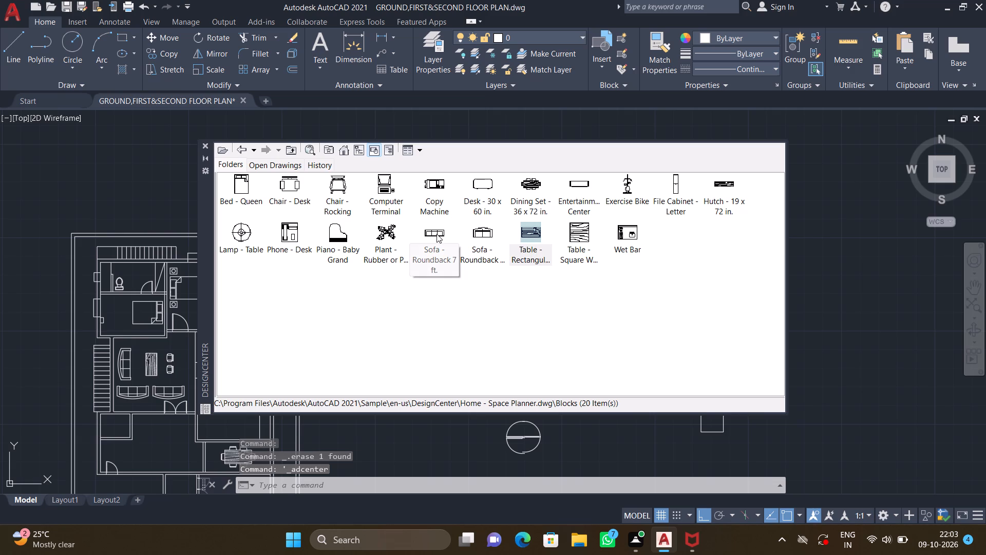
{"action": "left_click_drag", "start_coordinate": [436, 230], "coordinate": [805, 340]}
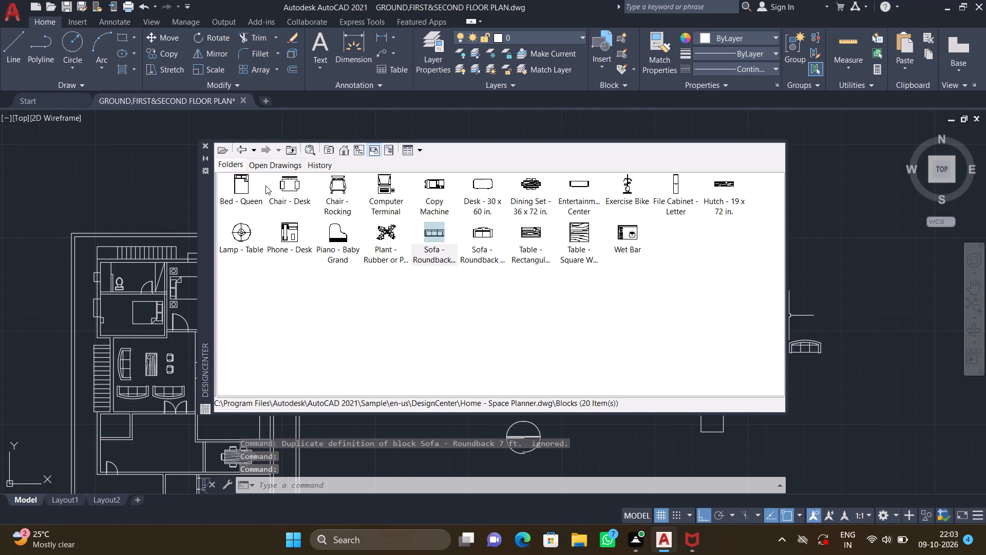
{"action": "left_click", "coordinate": [210, 146]}
With ortho on, rotate the new three-seat sofa 180° about its back's midpoint so the back faces south.
{"action": "scroll", "coordinate": [604, 251], "scroll_direction": "down", "scroll_amount": 1}
{"action": "middle_click_drag", "start_coordinate": [663, 314], "coordinate": [627, 288]}
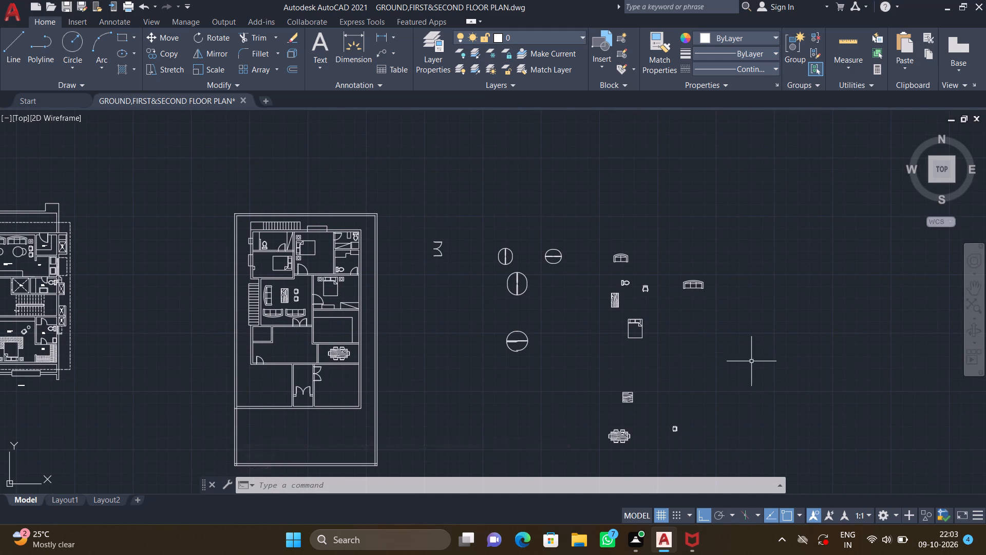
{"action": "middle_click_drag", "start_coordinate": [744, 360], "coordinate": [729, 338]}
{"action": "scroll", "coordinate": [693, 259], "scroll_direction": "up", "scroll_amount": 1}
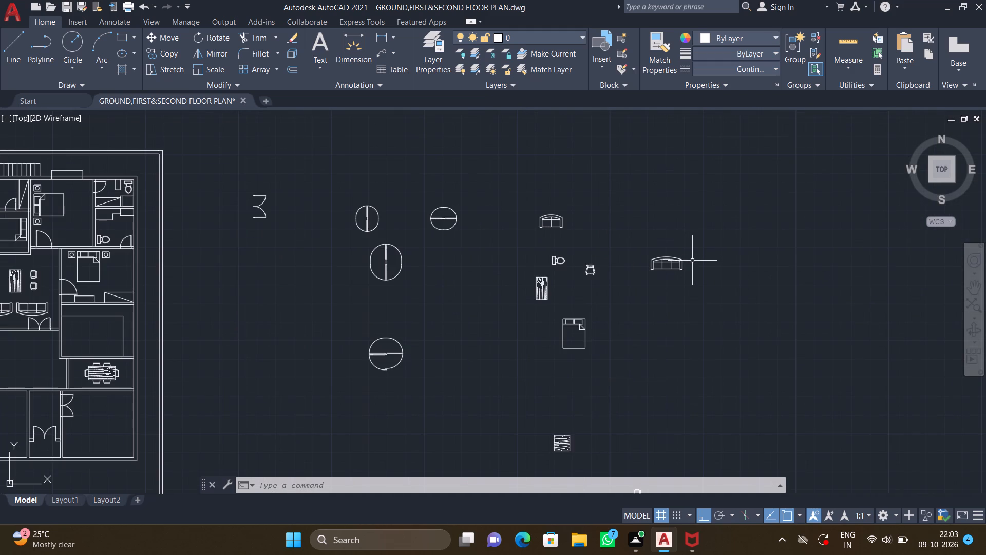
{"action": "key", "text": "r"}
{"action": "key", "text": "o"}
{"action": "key", "text": "Return"}
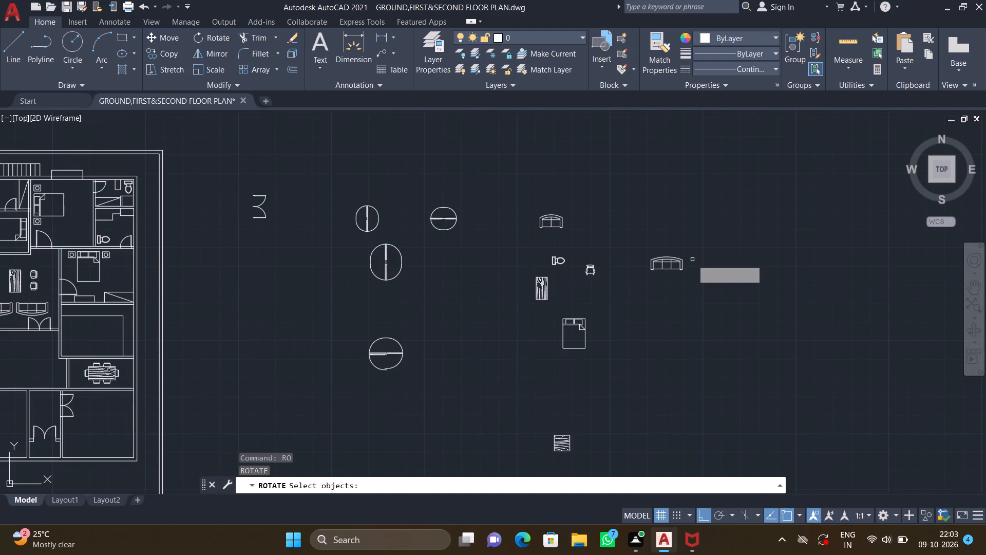
{"action": "left_click", "coordinate": [679, 267]}
{"action": "key", "text": "Return"}
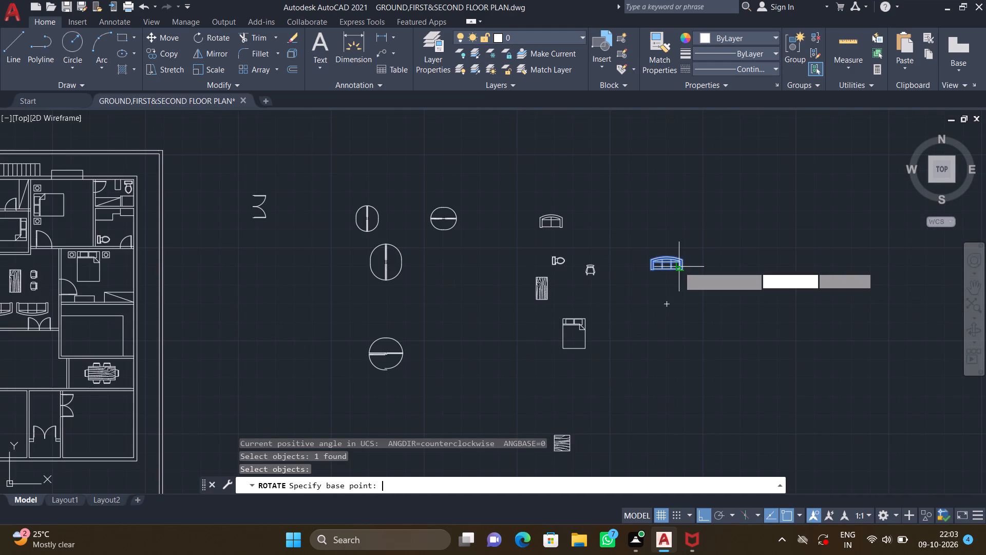
{"action": "left_click", "coordinate": [666, 255]}
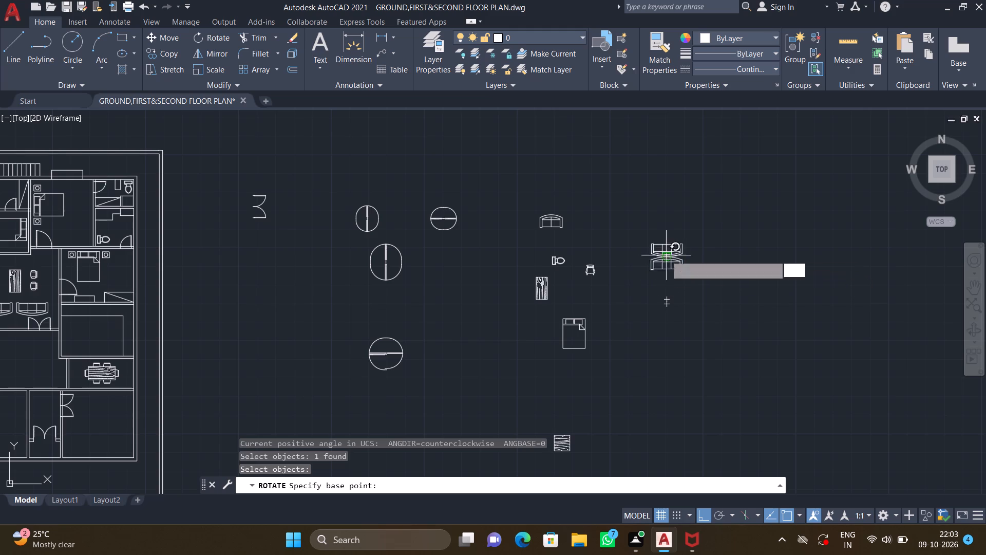
{"action": "left_click", "coordinate": [608, 248]}
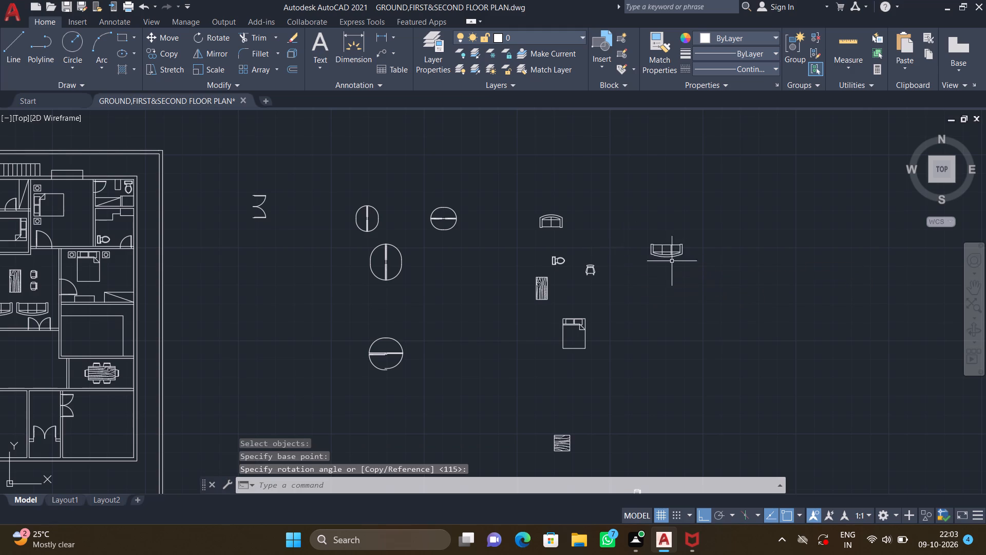
With ortho off, copy the rotated sofa by its back's midpoint twice into the southeast room, side by side along the south wall.
{"action": "type", "text": "co'"}
{"action": "key", "text": "Return"}
{"action": "key", "text": "F8"}
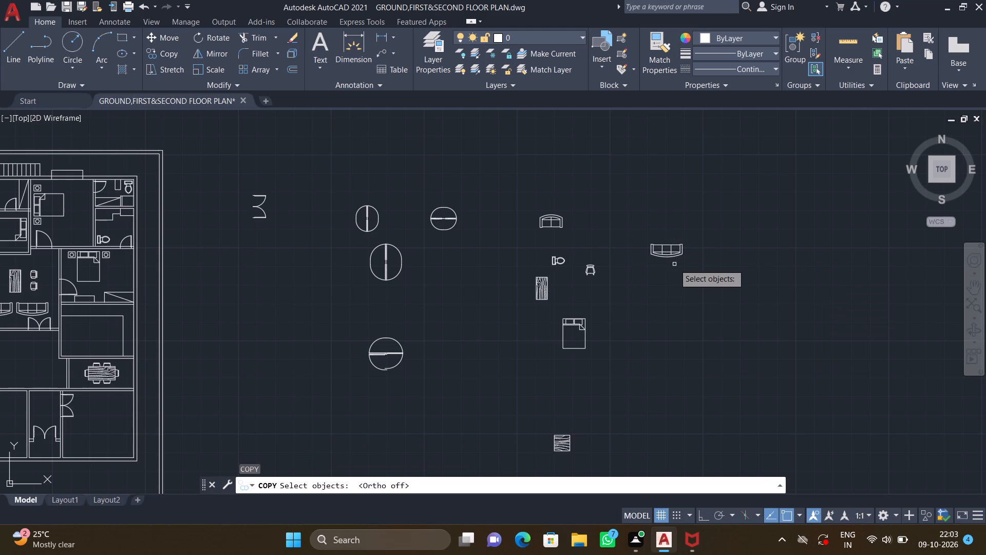
{"action": "left_click", "coordinate": [702, 272]}
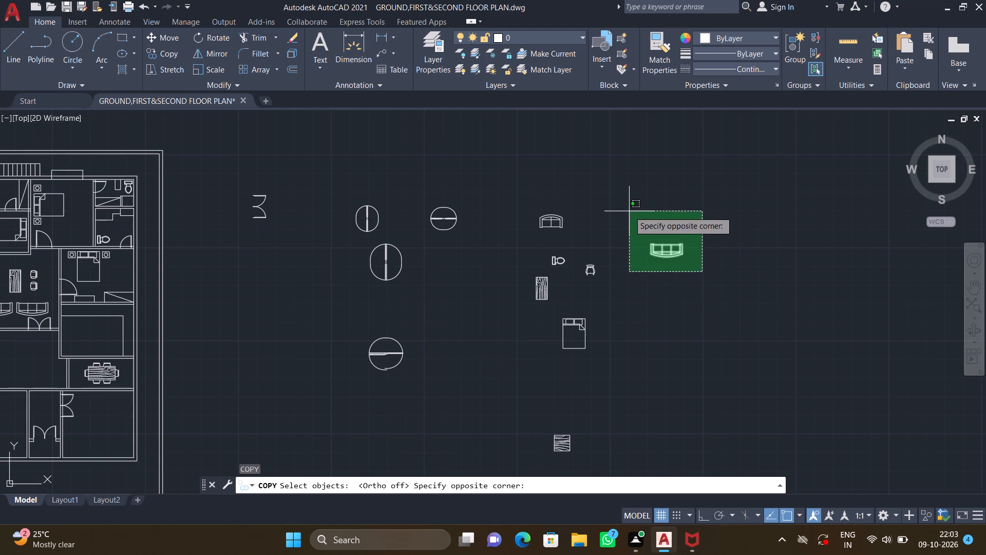
{"action": "left_click", "coordinate": [629, 211]}
{"action": "key", "text": "Return"}
{"action": "scroll", "coordinate": [680, 283], "scroll_direction": "up", "scroll_amount": 2}
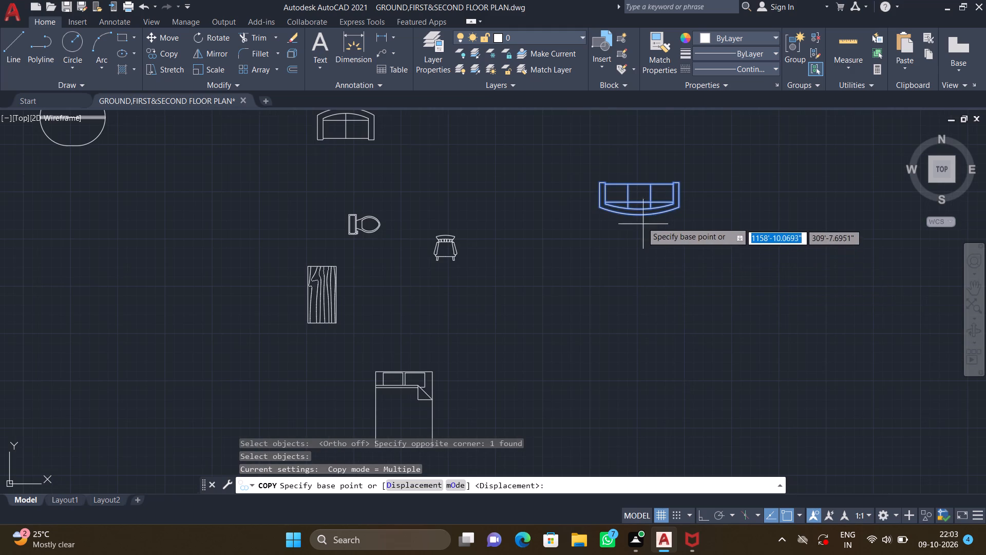
{"action": "left_click", "coordinate": [639, 215]}
{"action": "scroll", "coordinate": [591, 324], "scroll_direction": "down", "scroll_amount": 1}
{"action": "middle_click_drag", "start_coordinate": [577, 354], "coordinate": [619, 333]}
{"action": "scroll", "coordinate": [620, 333], "scroll_direction": "down", "scroll_amount": 3}
{"action": "middle_click_drag", "start_coordinate": [519, 388], "coordinate": [596, 340]}
{"action": "scroll", "coordinate": [503, 351], "scroll_direction": "up", "scroll_amount": 2}
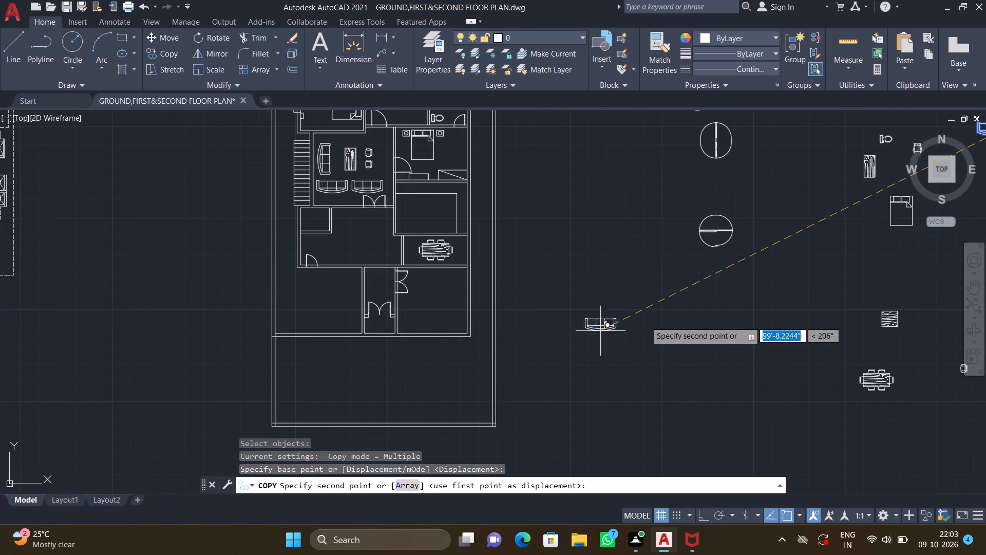
{"action": "middle_click_drag", "start_coordinate": [661, 310], "coordinate": [740, 290]}
{"action": "scroll", "coordinate": [529, 311], "scroll_direction": "up", "scroll_amount": 2}
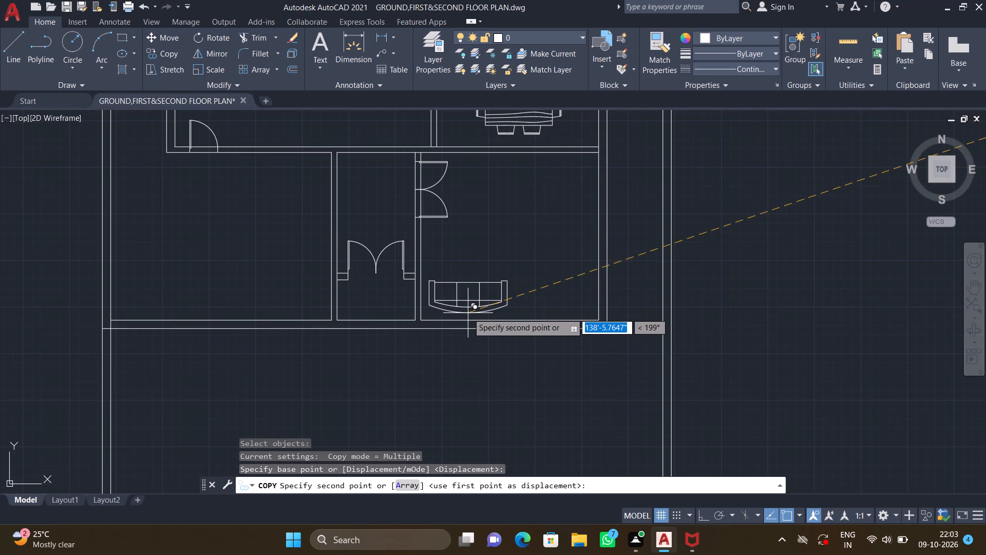
{"action": "scroll", "coordinate": [468, 313], "scroll_direction": "up", "scroll_amount": 1}
{"action": "left_click", "coordinate": [468, 312]}
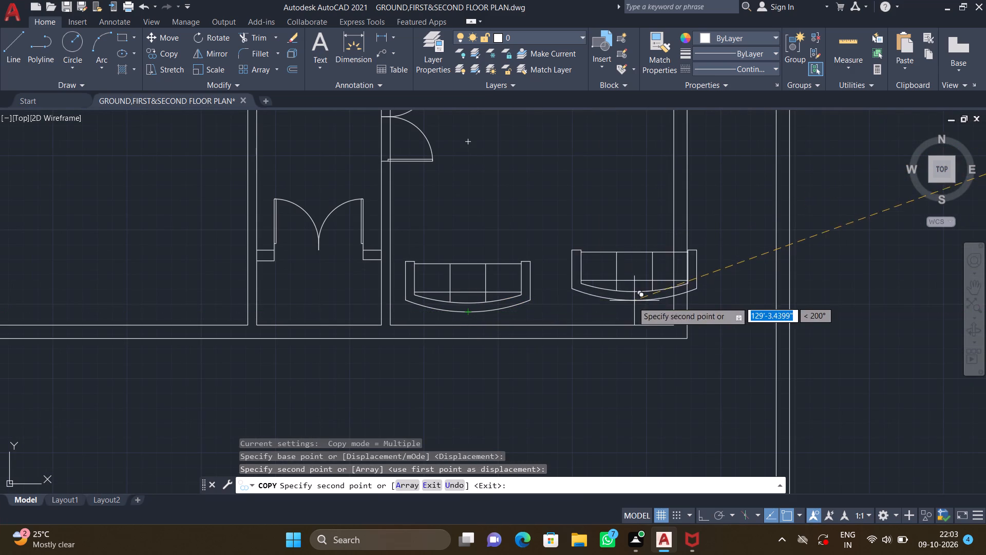
{"action": "scroll", "coordinate": [602, 307], "scroll_direction": "up", "scroll_amount": 1}
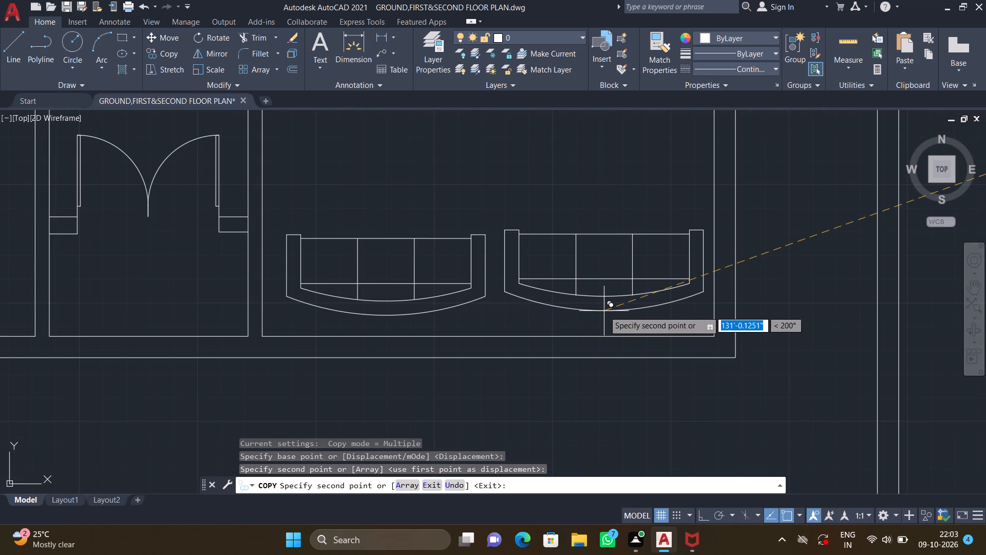
{"action": "left_click", "coordinate": [604, 311]}
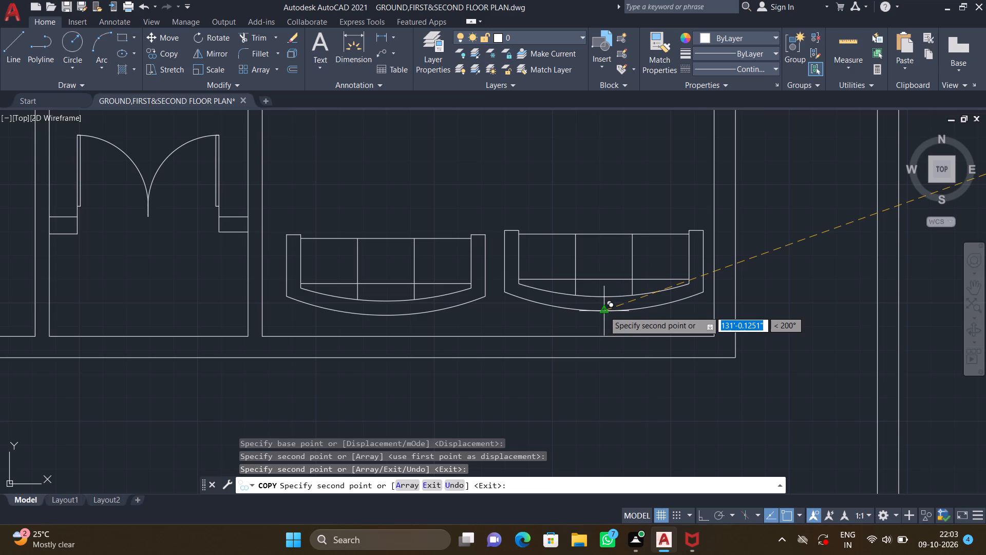
{"action": "key", "text": "Return"}
With ortho on, rotate the loose three-seat sofa 90° counterclockwise about its back's midpoint so the back faces east.
{"action": "scroll", "coordinate": [604, 311], "scroll_direction": "down", "scroll_amount": 2}
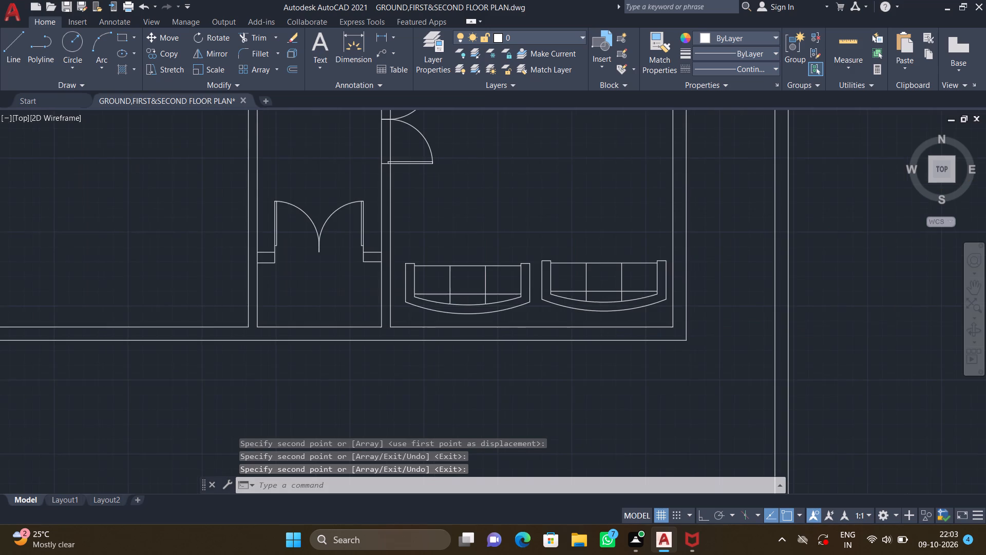
{"action": "scroll", "coordinate": [674, 313], "scroll_direction": "down", "scroll_amount": 1}
{"action": "middle_click_drag", "start_coordinate": [706, 316], "coordinate": [666, 379]}
{"action": "scroll", "coordinate": [677, 372], "scroll_direction": "down", "scroll_amount": 2}
{"action": "middle_click_drag", "start_coordinate": [831, 322], "coordinate": [720, 322]}
{"action": "middle_click_drag", "start_coordinate": [959, 276], "coordinate": [826, 286]}
{"action": "middle_click_drag", "start_coordinate": [755, 257], "coordinate": [786, 311]}
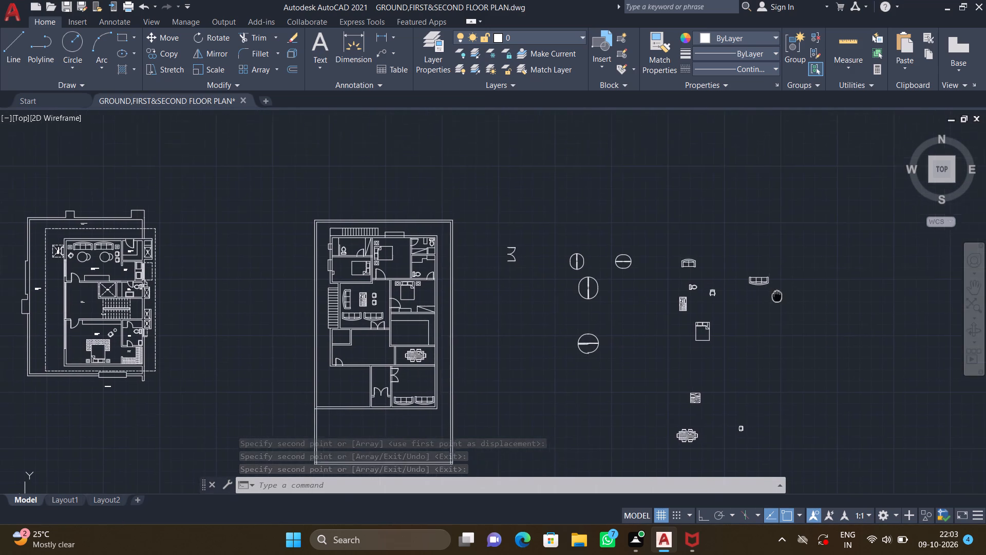
{"action": "middle_click_drag", "start_coordinate": [786, 311], "coordinate": [804, 338]}
{"action": "scroll", "coordinate": [803, 331], "scroll_direction": "up", "scroll_amount": 2}
{"action": "key", "text": "r"}
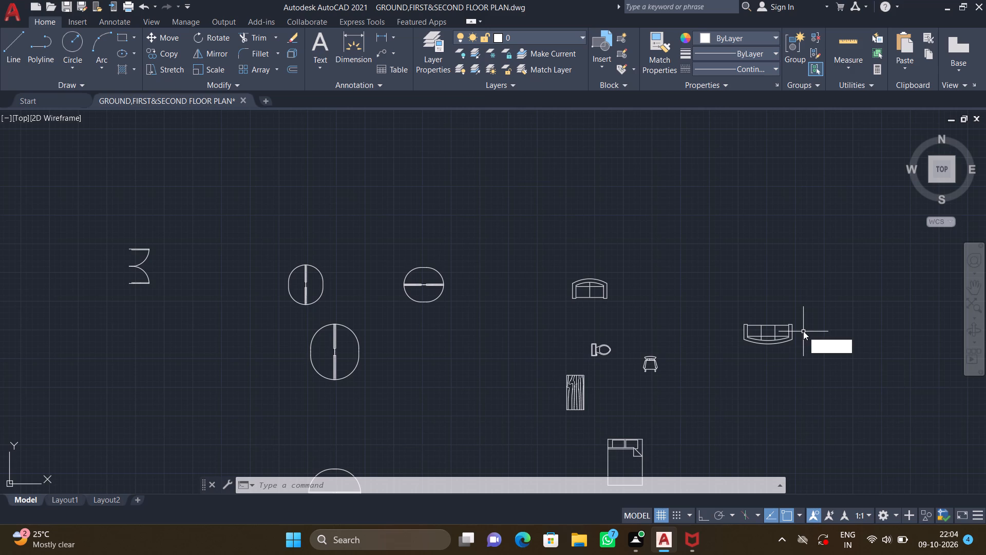
{"action": "key", "text": "o"}
{"action": "key", "text": "Return"}
{"action": "left_click_drag", "start_coordinate": [805, 365], "coordinate": [803, 358]}
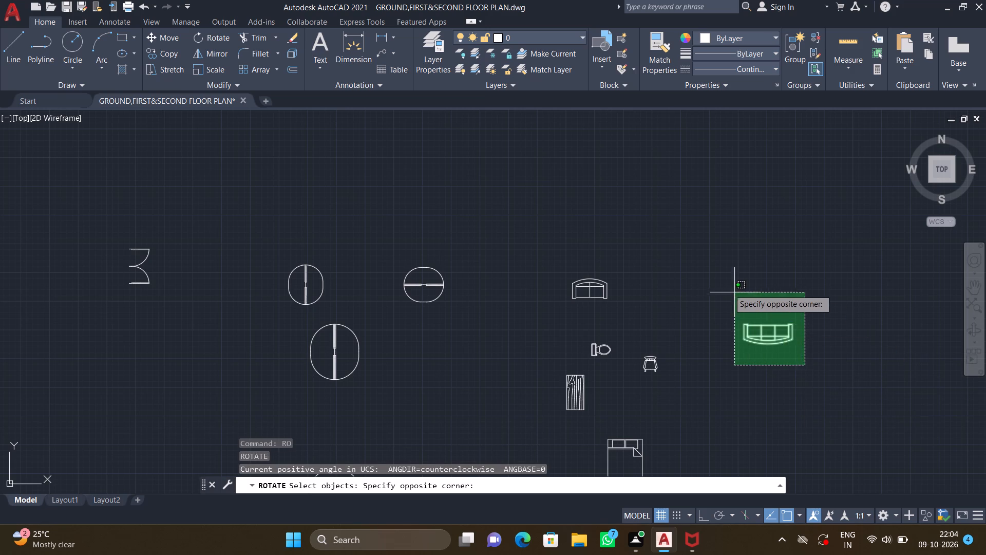
{"action": "left_click", "coordinate": [723, 285]}
{"action": "key", "text": "Return"}
{"action": "scroll", "coordinate": [771, 343], "scroll_direction": "up", "scroll_amount": 2}
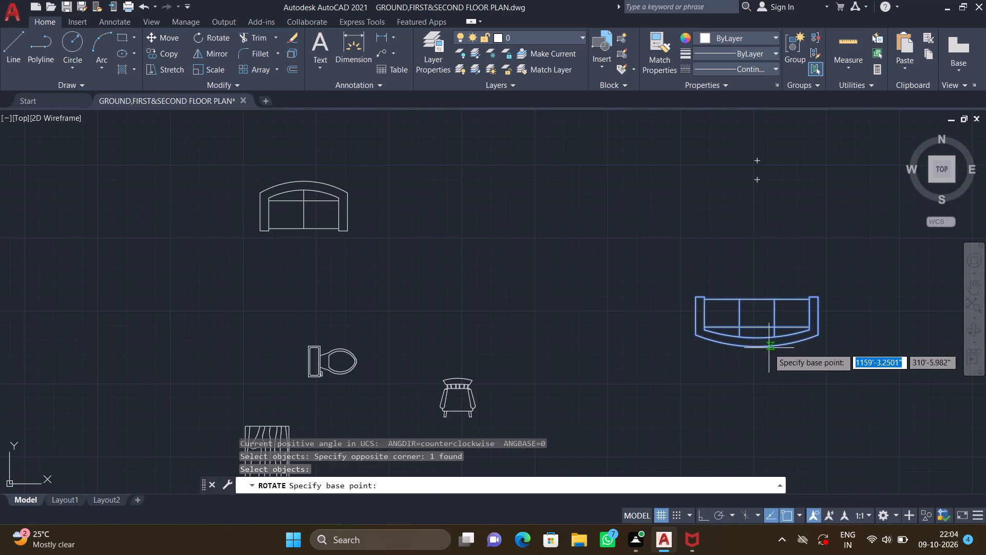
{"action": "left_click", "coordinate": [763, 348]}
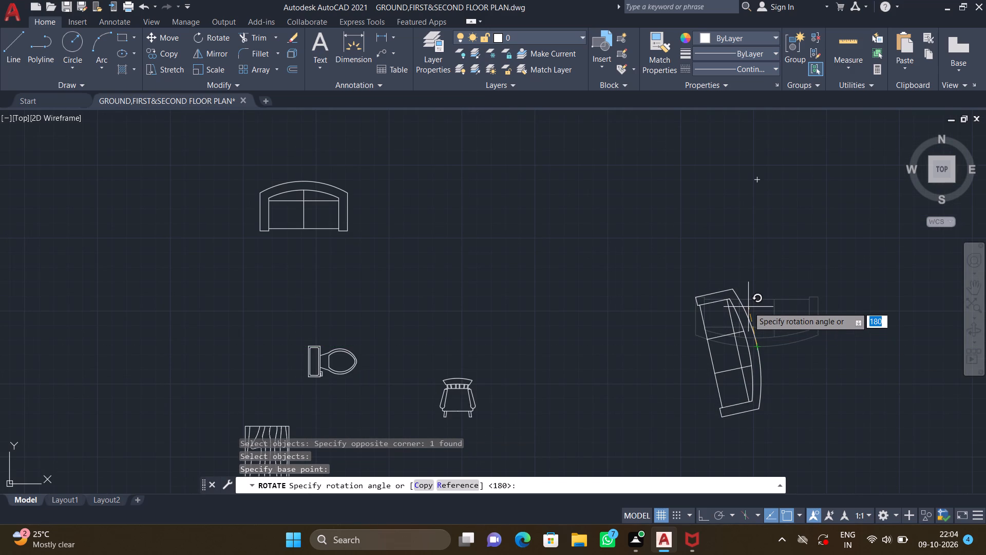
{"action": "key", "text": "F8"}
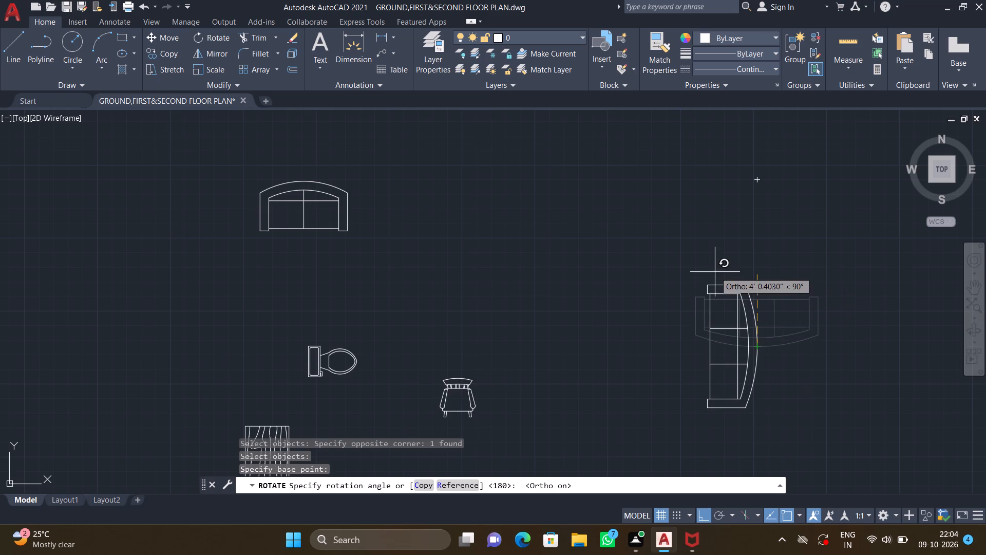
{"action": "left_click", "coordinate": [718, 246]}
With ortho off, copy the rotated three-seat sofa by its front edge's midpoint into the southeast room, along the east wall.
{"action": "scroll", "coordinate": [748, 265], "scroll_direction": "down", "scroll_amount": 2}
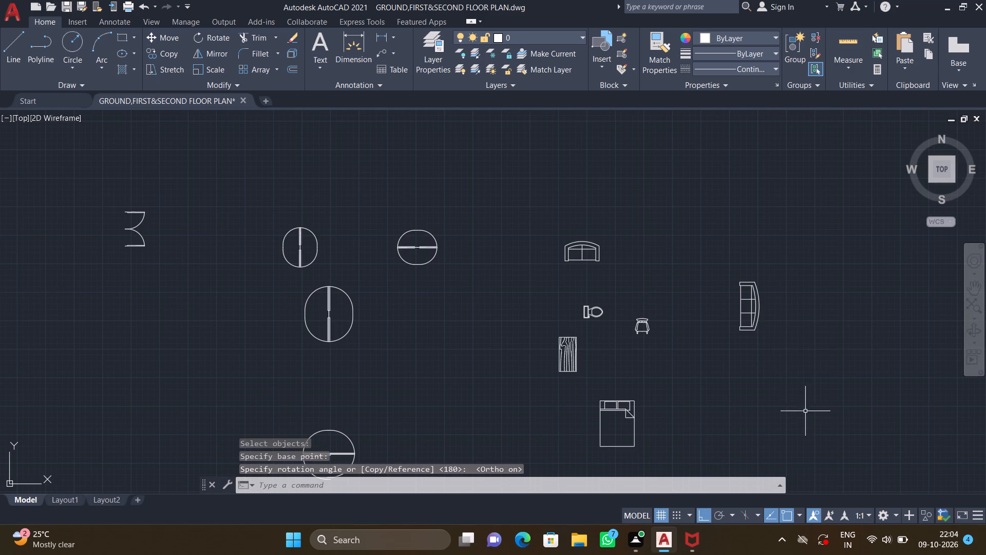
{"action": "key", "text": "c"}
{"action": "key", "text": "o"}
{"action": "key", "text": "Return"}
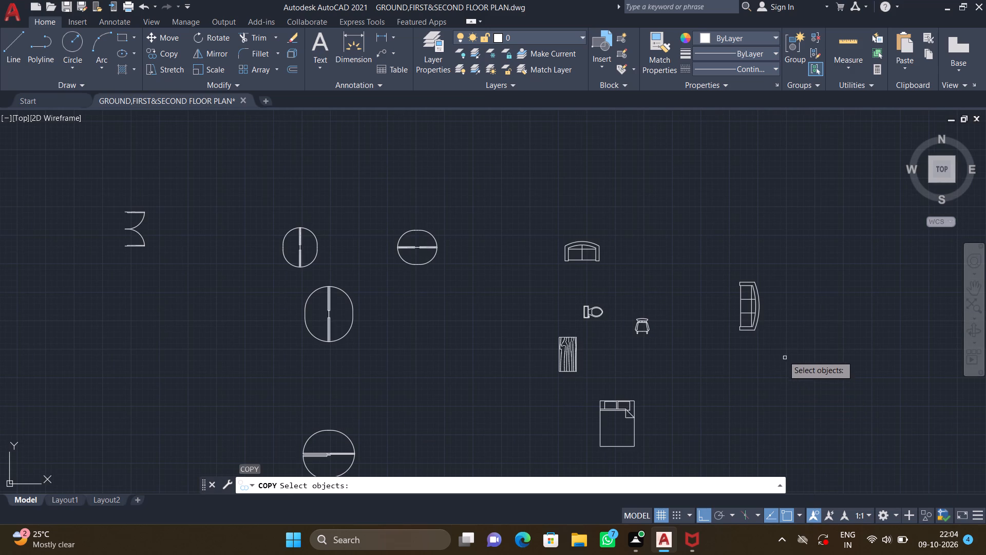
{"action": "left_click_drag", "start_coordinate": [781, 353], "coordinate": [775, 347]}
{"action": "left_click", "coordinate": [706, 251]}
{"action": "key", "text": "Return"}
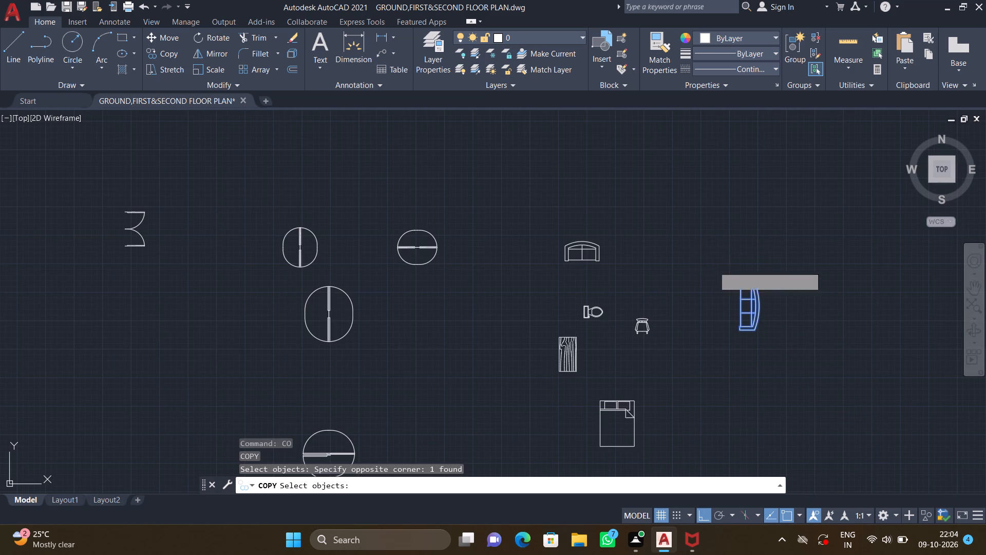
{"action": "scroll", "coordinate": [740, 296], "scroll_direction": "up", "scroll_amount": 2}
{"action": "left_click", "coordinate": [739, 305]}
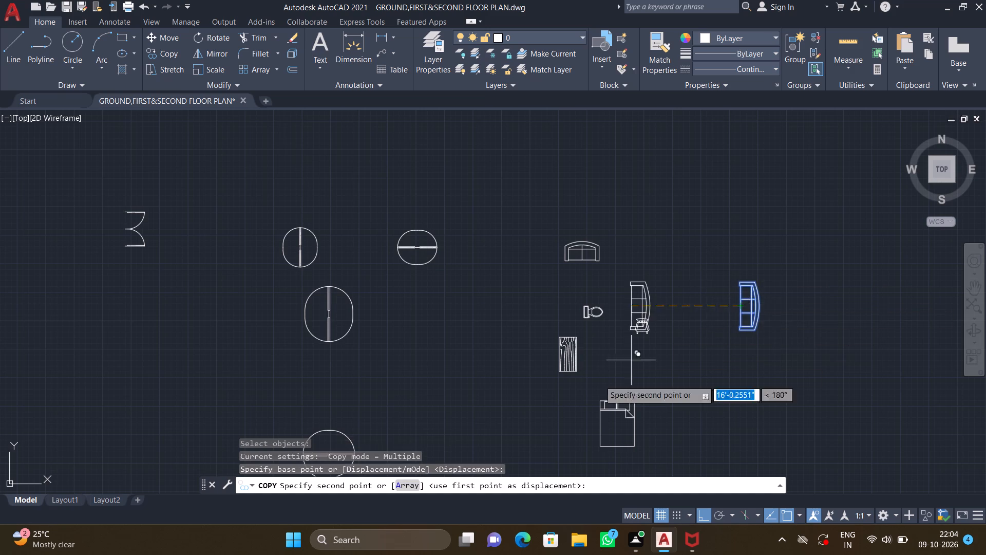
{"action": "scroll", "coordinate": [599, 381], "scroll_direction": "down", "scroll_amount": 3}
{"action": "middle_click_drag", "start_coordinate": [656, 367], "coordinate": [812, 339]}
{"action": "scroll", "coordinate": [812, 340], "scroll_direction": "down", "scroll_amount": 1}
{"action": "middle_click_drag", "start_coordinate": [691, 434], "coordinate": [712, 347]}
{"action": "scroll", "coordinate": [678, 295], "scroll_direction": "up", "scroll_amount": 2}
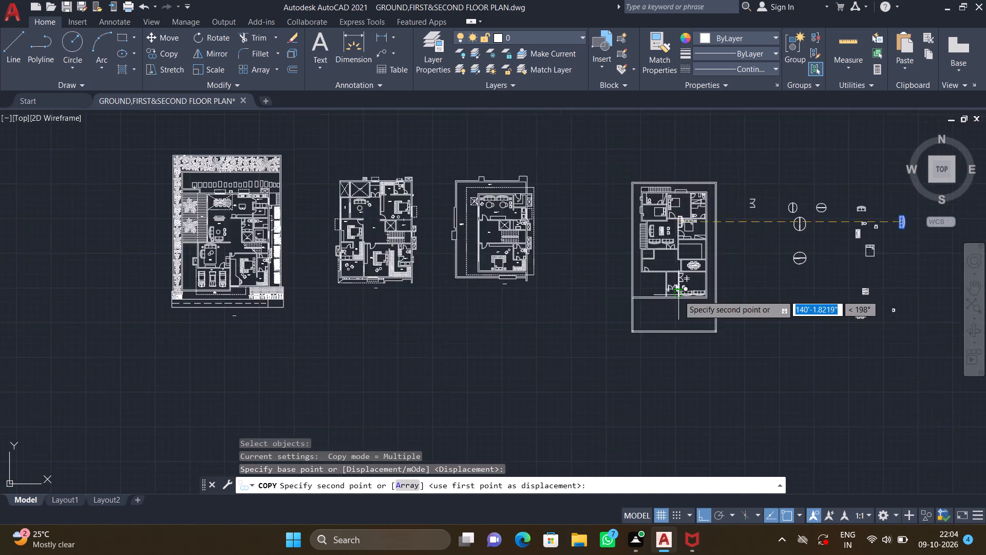
{"action": "scroll", "coordinate": [678, 295], "scroll_direction": "up", "scroll_amount": 1}
{"action": "key", "text": "F8"}
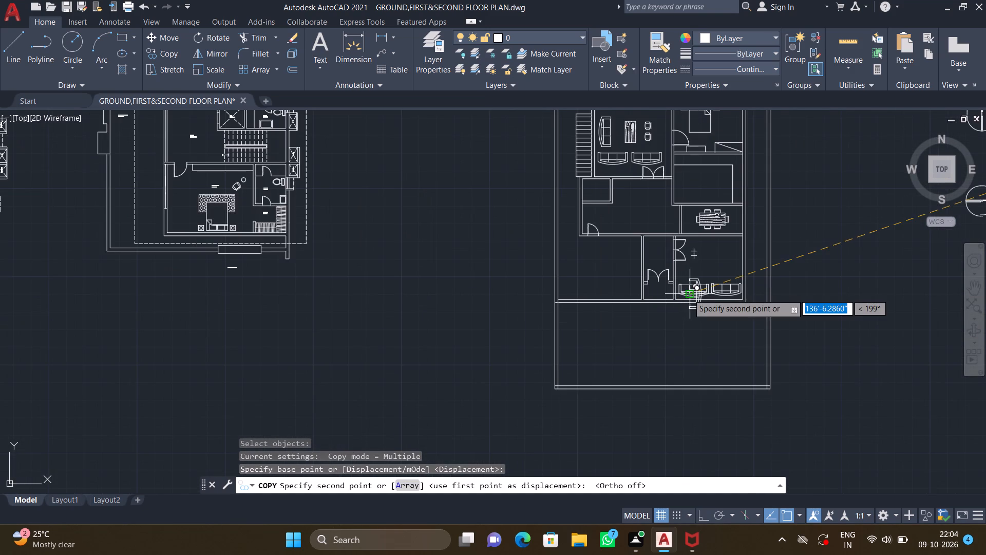
{"action": "scroll", "coordinate": [731, 275], "scroll_direction": "up", "scroll_amount": 2}
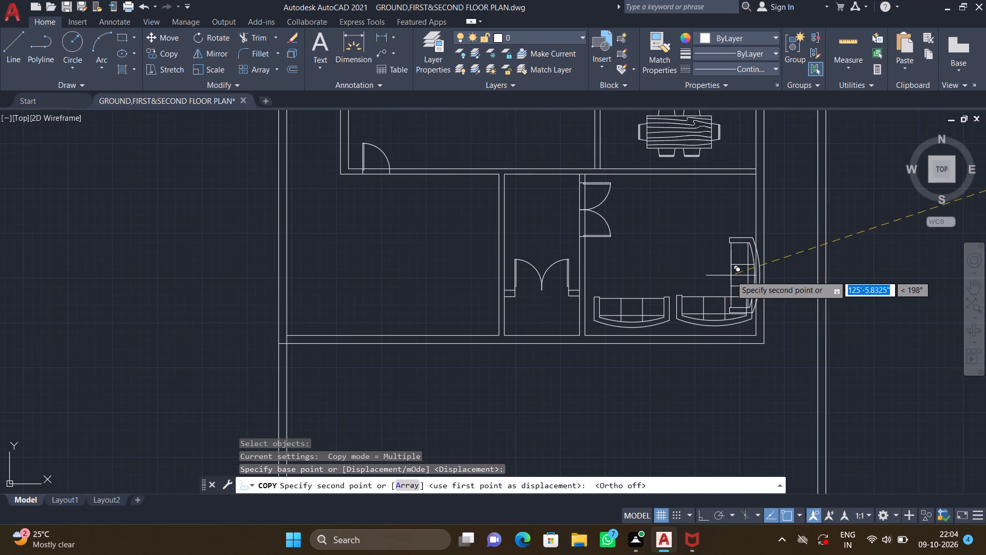
{"action": "middle_click_drag", "start_coordinate": [700, 237], "coordinate": [682, 258]}
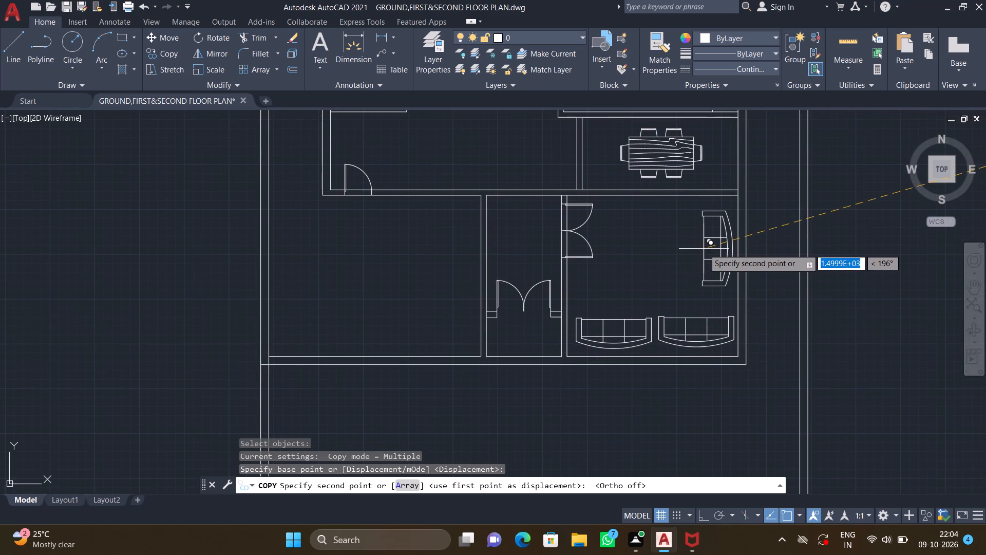
{"action": "scroll", "coordinate": [705, 254], "scroll_direction": "up", "scroll_amount": 1}
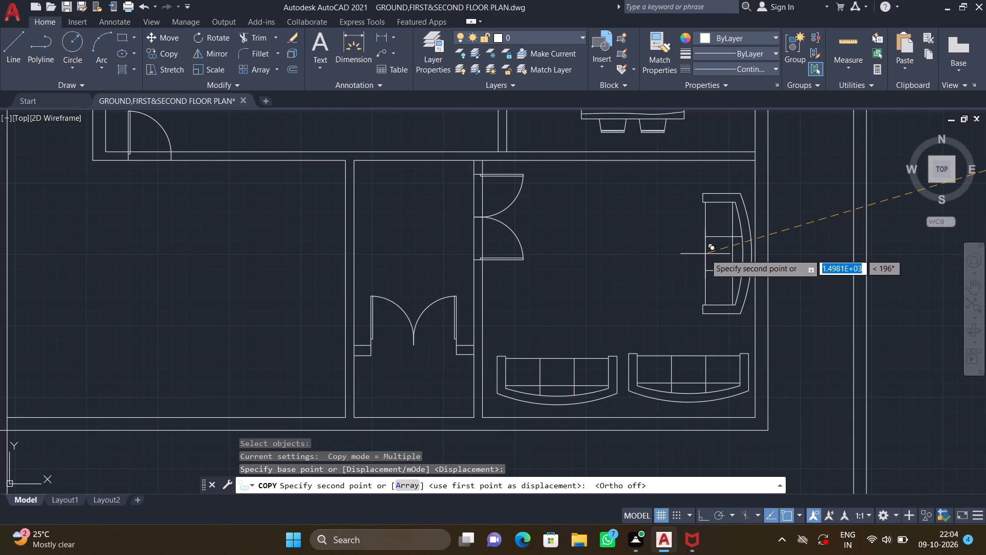
{"action": "left_click", "coordinate": [698, 255]}
{"action": "key", "text": "Return"}
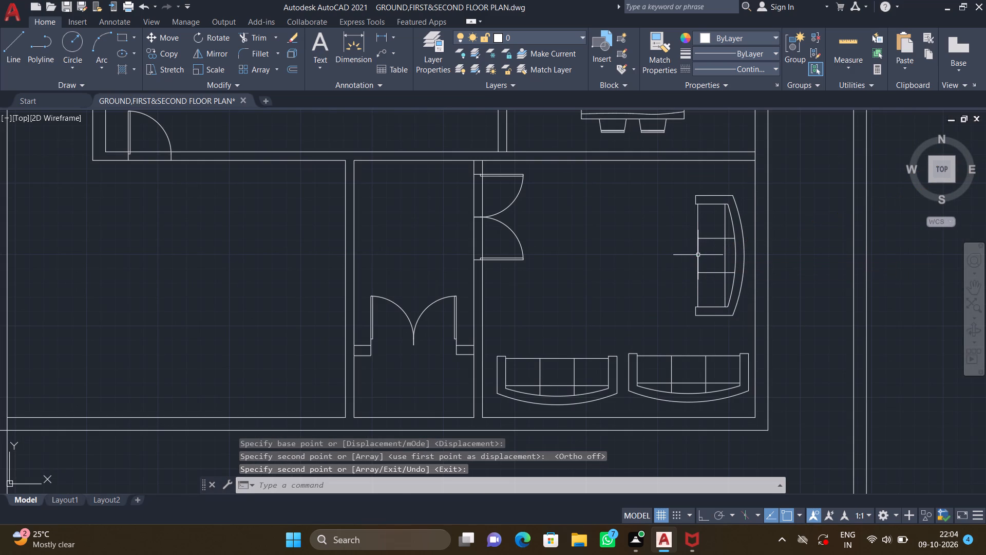
Copy the loose square wood-grain table by its top edge's midpoint into the southeast room, centred in front of the sofas.
{"action": "scroll", "coordinate": [698, 255], "scroll_direction": "down", "scroll_amount": 3}
{"action": "scroll", "coordinate": [693, 301], "scroll_direction": "down", "scroll_amount": 2}
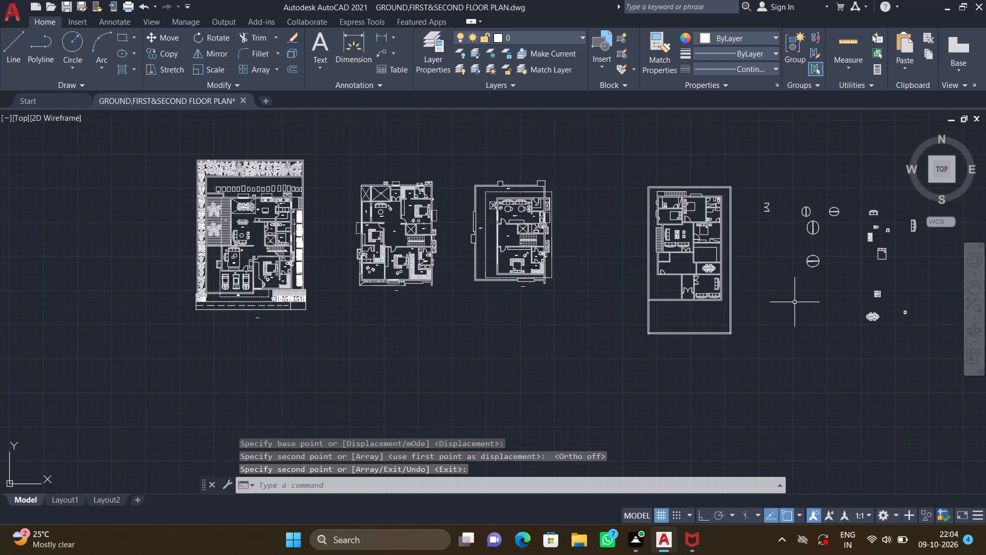
{"action": "middle_click_drag", "start_coordinate": [771, 301], "coordinate": [604, 329]}
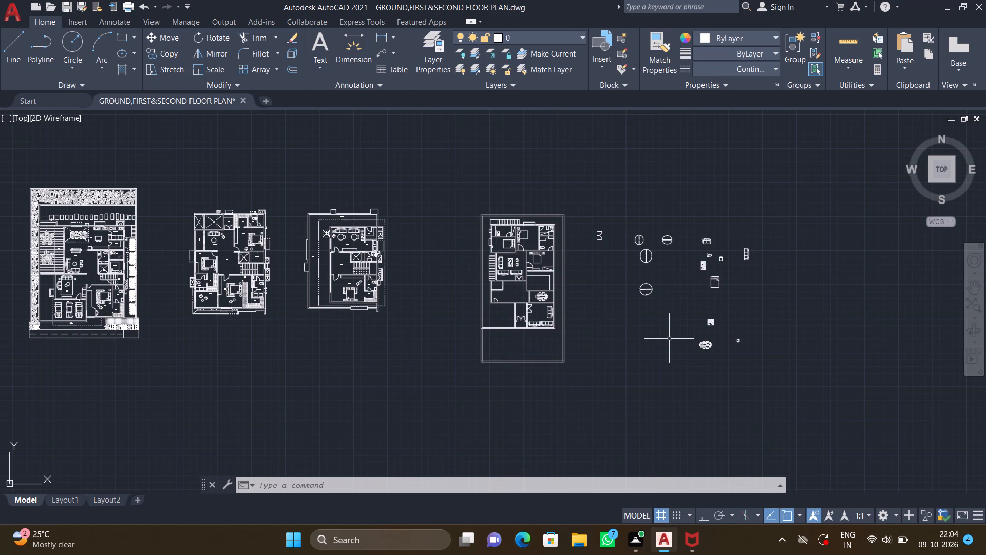
{"action": "middle_click_drag", "start_coordinate": [720, 340], "coordinate": [685, 396]}
{"action": "scroll", "coordinate": [673, 409], "scroll_direction": "up", "scroll_amount": 1}
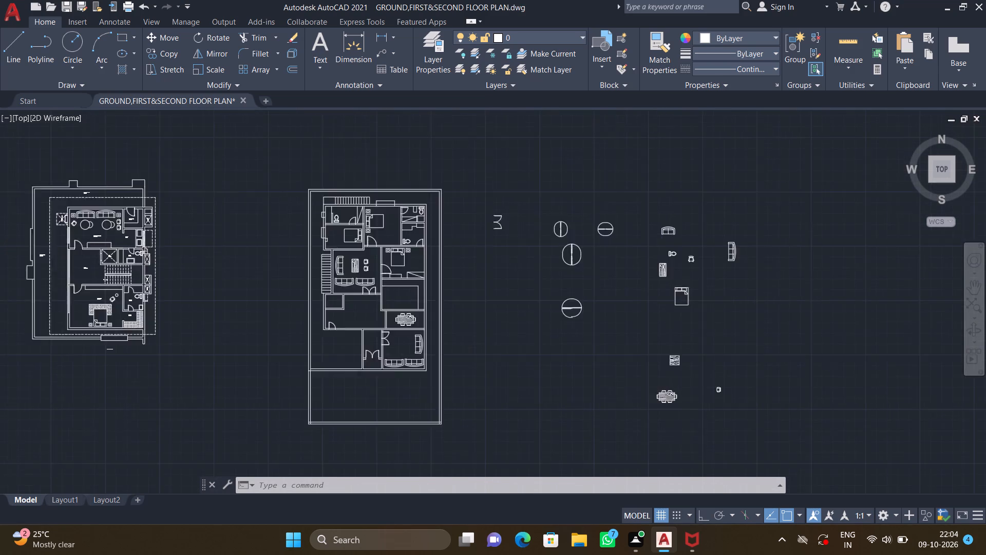
{"action": "scroll", "coordinate": [680, 386], "scroll_direction": "up", "scroll_amount": 1}
{"action": "middle_click_drag", "start_coordinate": [685, 372], "coordinate": [722, 412]}
{"action": "scroll", "coordinate": [718, 402], "scroll_direction": "up", "scroll_amount": 2}
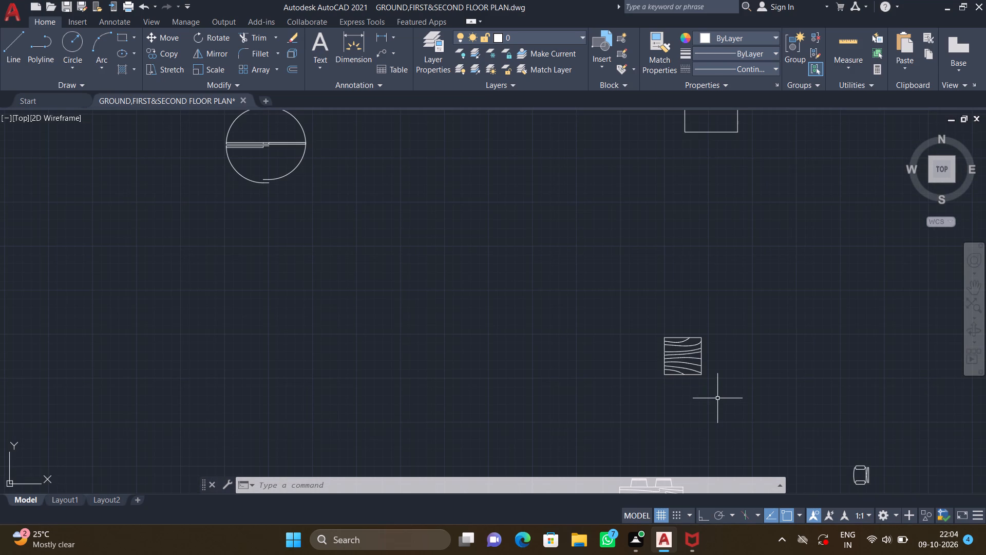
{"action": "type", "text": "co"}
{"action": "key", "text": "Return"}
{"action": "left_click_drag", "start_coordinate": [717, 398], "coordinate": [710, 388]}
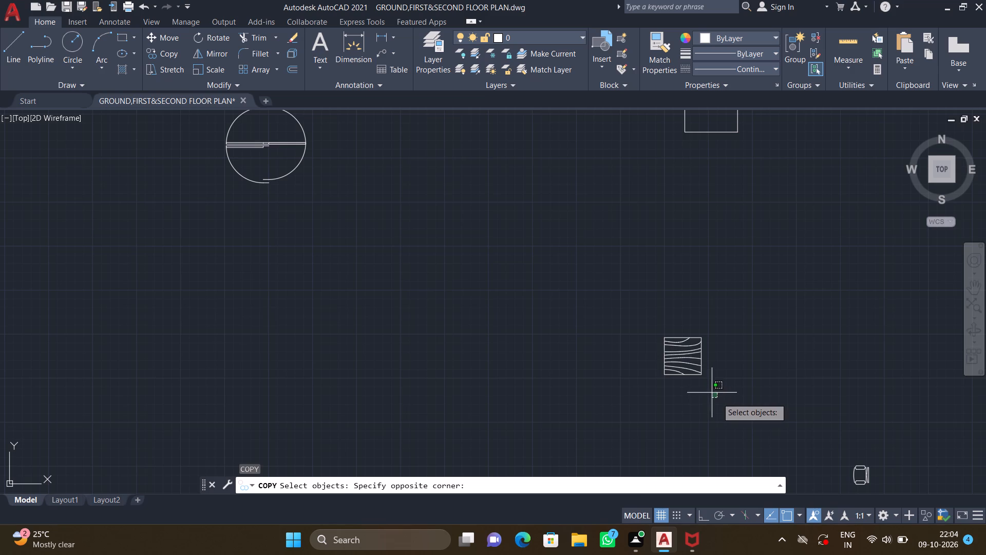
{"action": "left_click", "coordinate": [622, 290]}
{"action": "key", "text": "Return"}
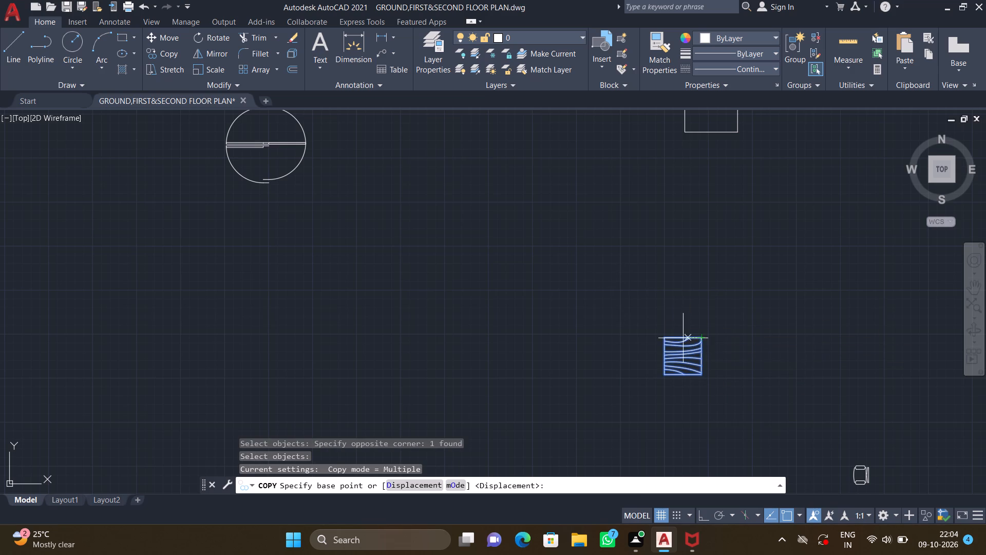
{"action": "left_click", "coordinate": [681, 337]}
{"action": "scroll", "coordinate": [603, 380], "scroll_direction": "down", "scroll_amount": 2}
{"action": "middle_click_drag", "start_coordinate": [515, 353], "coordinate": [692, 308]}
{"action": "scroll", "coordinate": [587, 341], "scroll_direction": "down", "scroll_amount": 1}
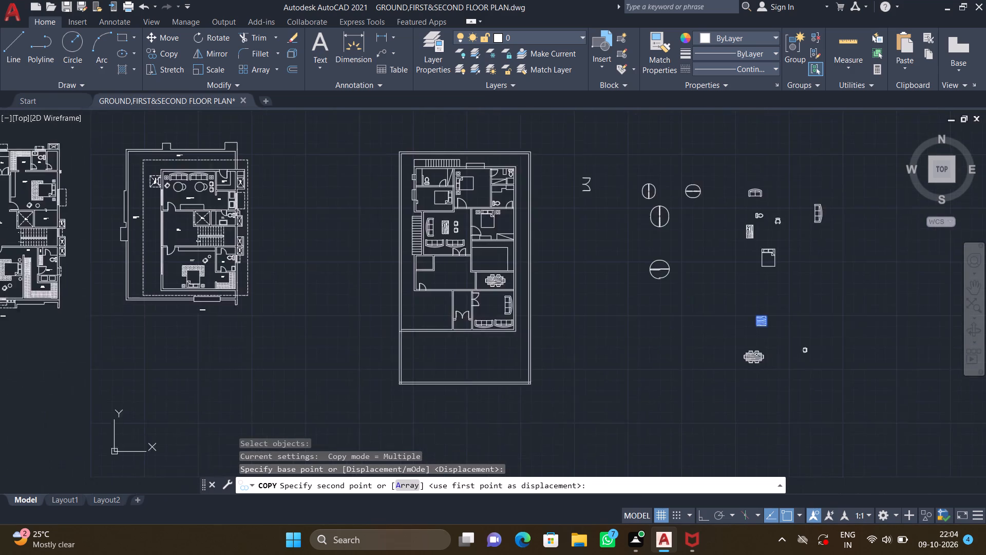
{"action": "scroll", "coordinate": [693, 308], "scroll_direction": "down", "scroll_amount": 1}
{"action": "scroll", "coordinate": [570, 309], "scroll_direction": "up", "scroll_amount": 3}
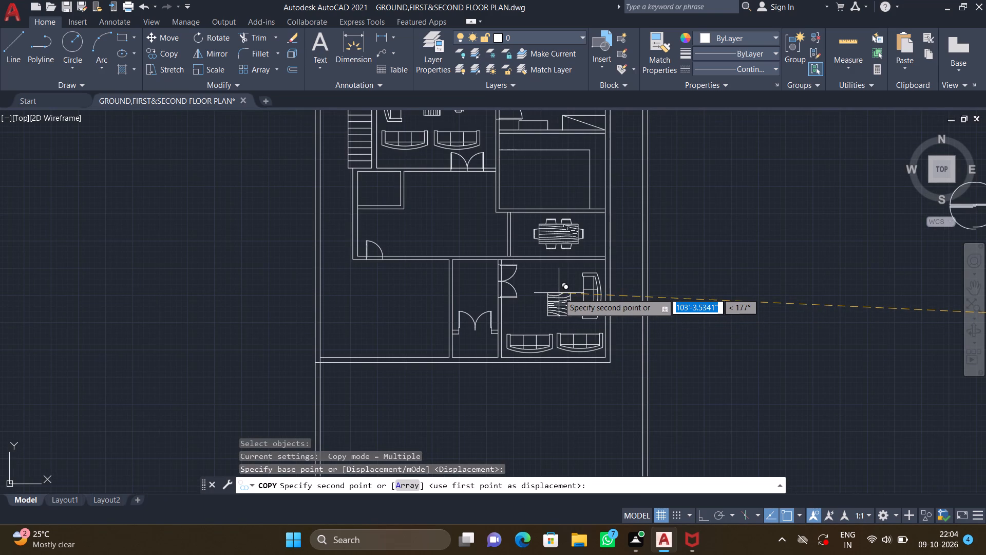
{"action": "scroll", "coordinate": [554, 286], "scroll_direction": "up", "scroll_amount": 2}
{"action": "left_click", "coordinate": [546, 291]}
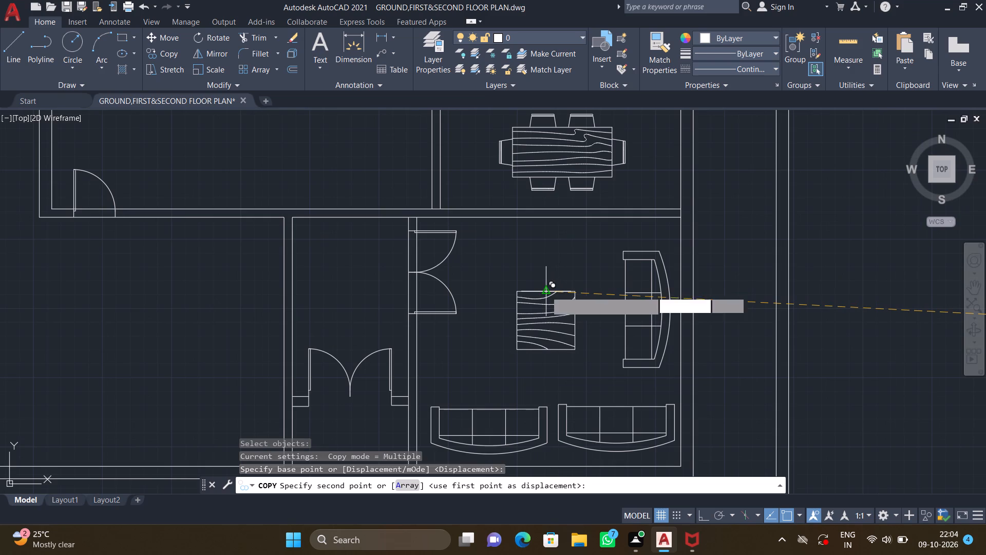
{"action": "key", "text": "Return"}
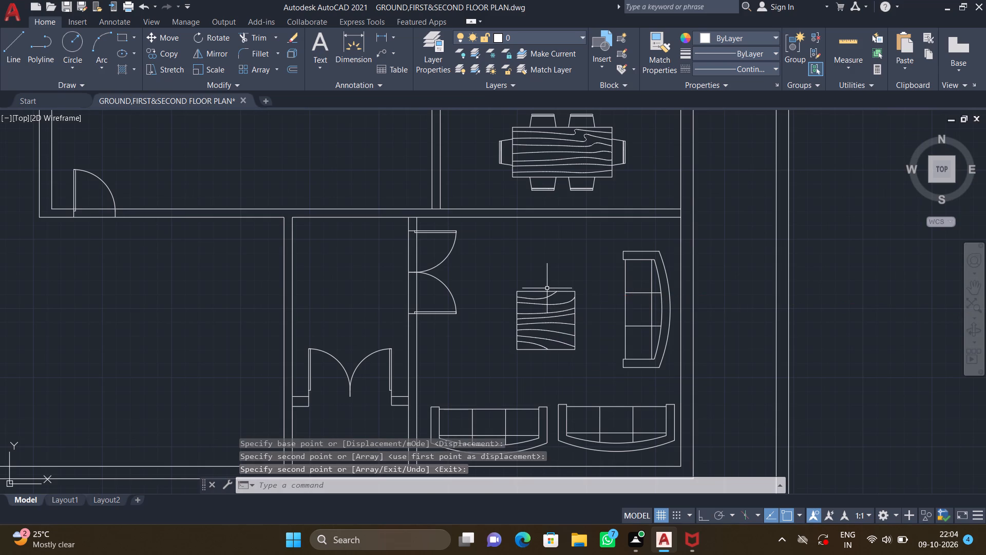
Insert the Vehicles - Imperial block from the architectural tool palette into the empty space west of the new floor plan.
{"action": "scroll", "coordinate": [540, 293], "scroll_direction": "down", "scroll_amount": 2}
{"action": "middle_click_drag", "start_coordinate": [377, 299], "coordinate": [577, 284]}
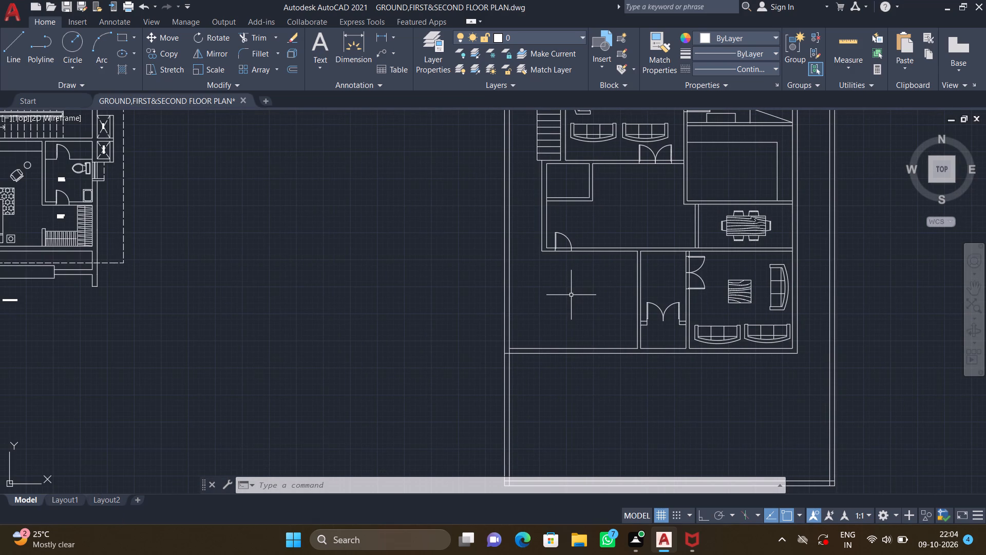
{"action": "type", "text": "tp"}
{"action": "key", "text": "Return"}
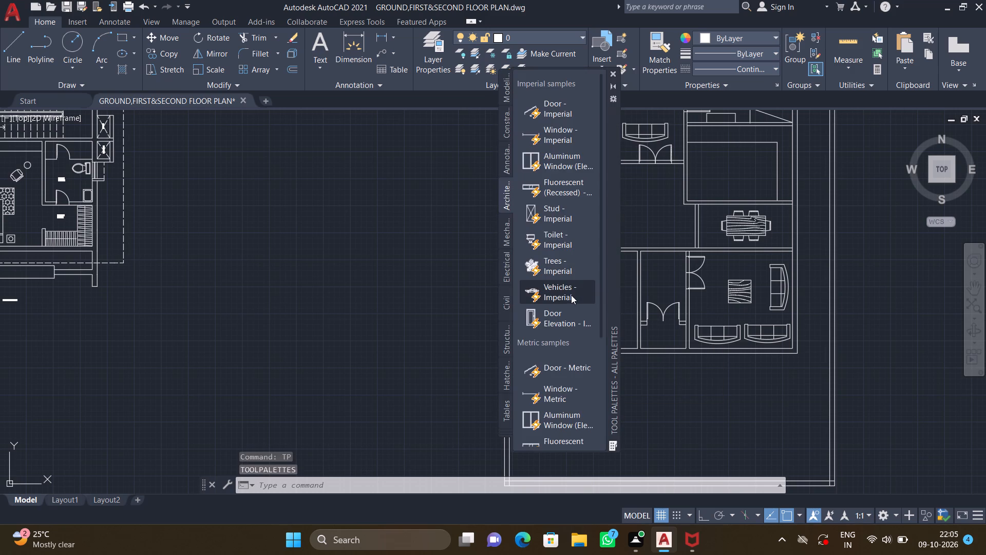
{"action": "left_click", "coordinate": [562, 293]}
{"action": "left_click", "coordinate": [315, 328]}
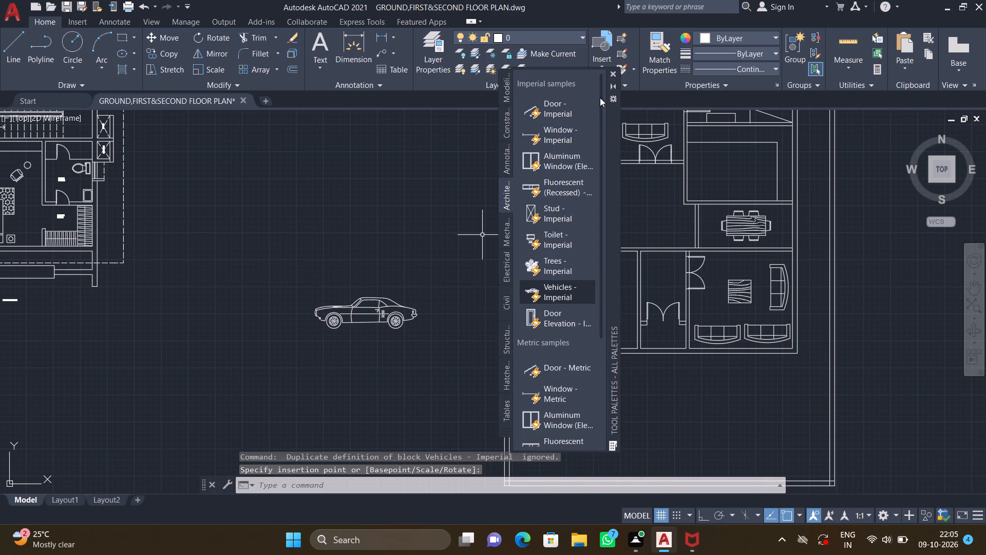
{"action": "left_click", "coordinate": [613, 69]}
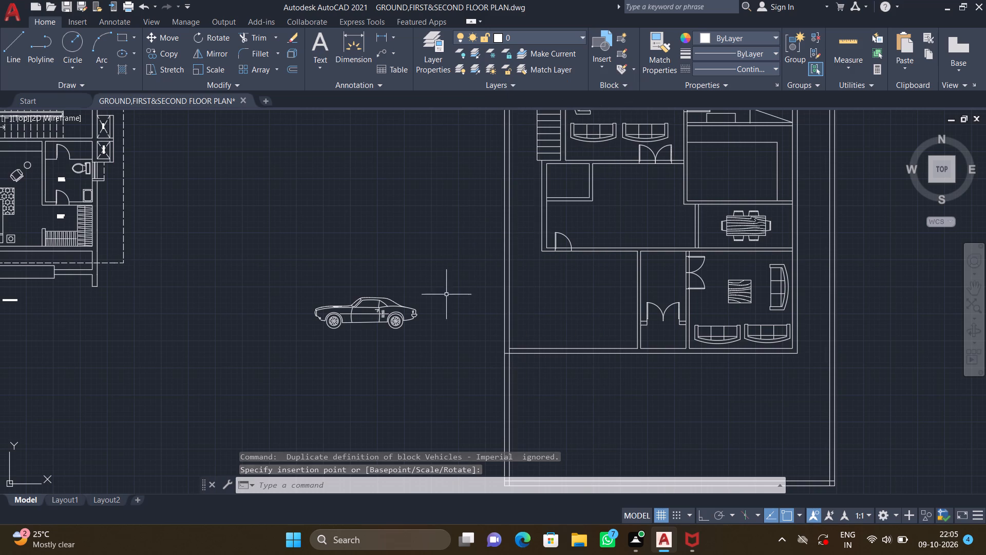
Switch the inserted vehicle block's view to Sports Car (Top).
{"action": "left_click", "coordinate": [384, 315]}
{"action": "scroll", "coordinate": [307, 341], "scroll_direction": "down", "scroll_amount": 1}
{"action": "scroll", "coordinate": [307, 341], "scroll_direction": "up", "scroll_amount": 3}
{"action": "left_click", "coordinate": [304, 328]}
{"action": "left_click", "coordinate": [310, 319]}
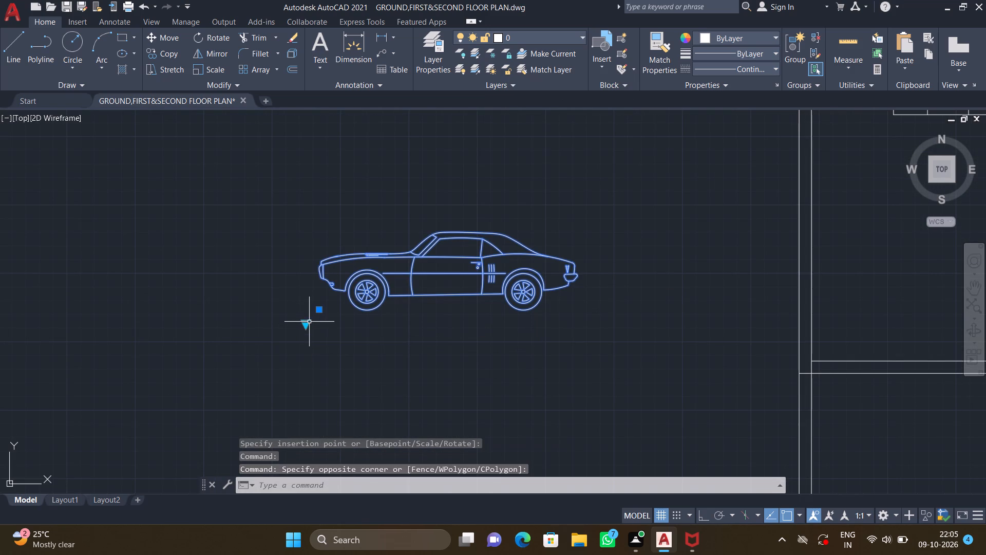
{"action": "left_click", "coordinate": [309, 322]}
{"action": "left_click", "coordinate": [305, 327]}
{"action": "left_click", "coordinate": [305, 327]}
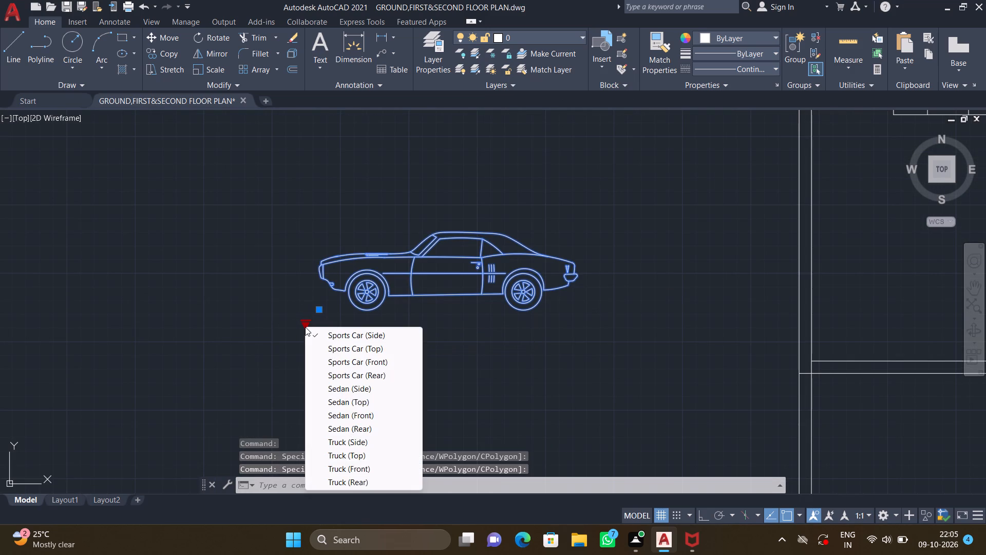
{"action": "left_click", "coordinate": [352, 347]}
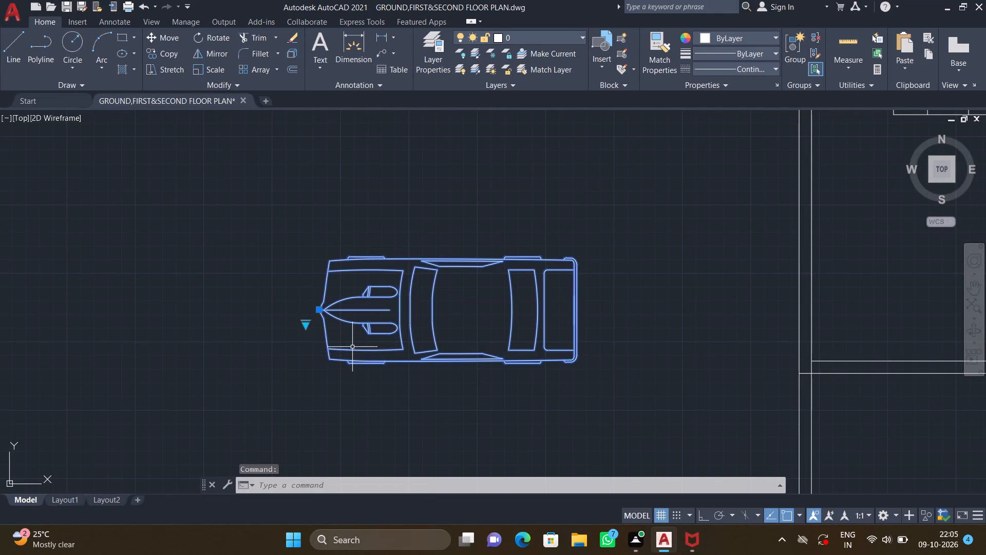
{"action": "left_click", "coordinate": [352, 347]}
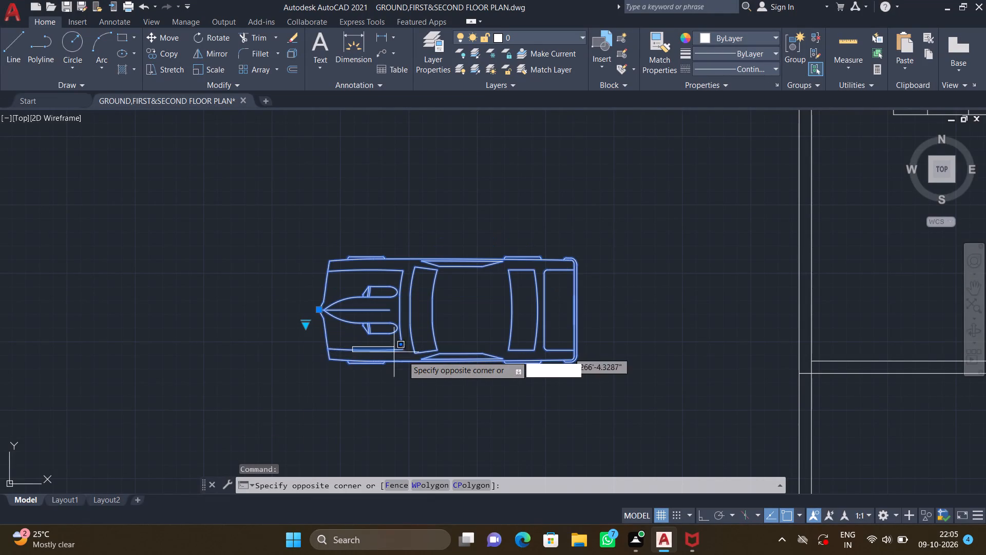
{"action": "key", "text": "Escape"}
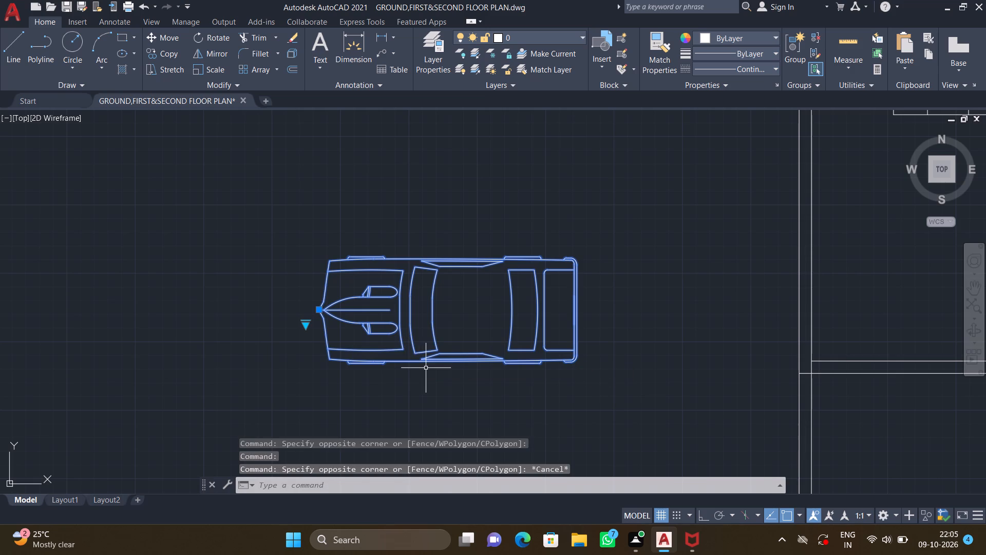
{"action": "key", "text": "Escape"}
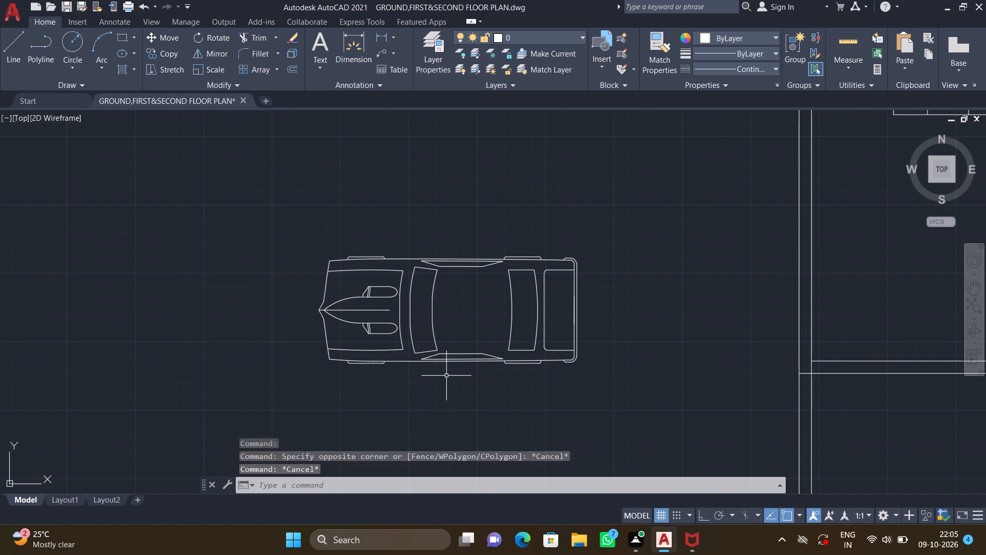
With ortho on, rotate the sports car about its rear bumper's midpoint so its front points north.
{"action": "type", "text": "ro"}
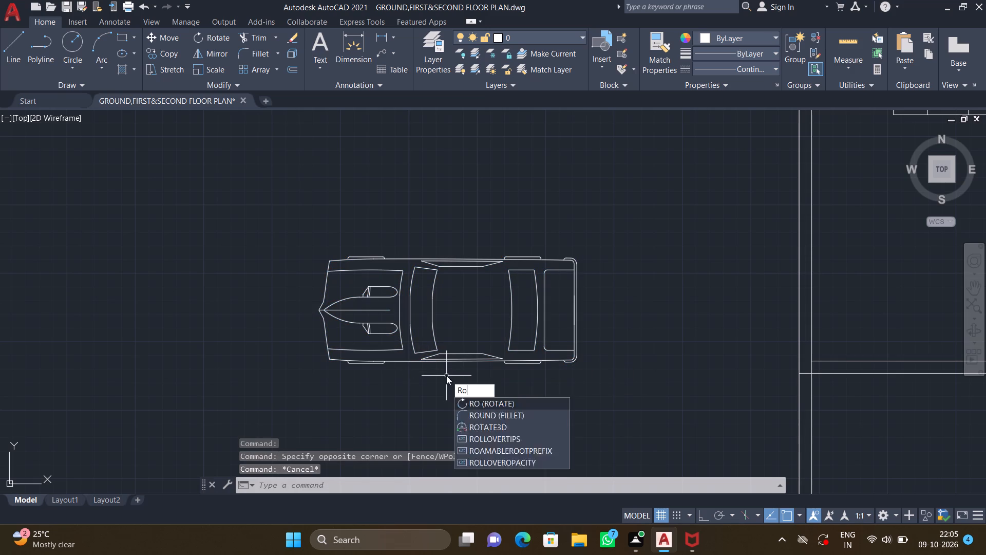
{"action": "key", "text": "Return"}
{"action": "left_click", "coordinate": [449, 353]}
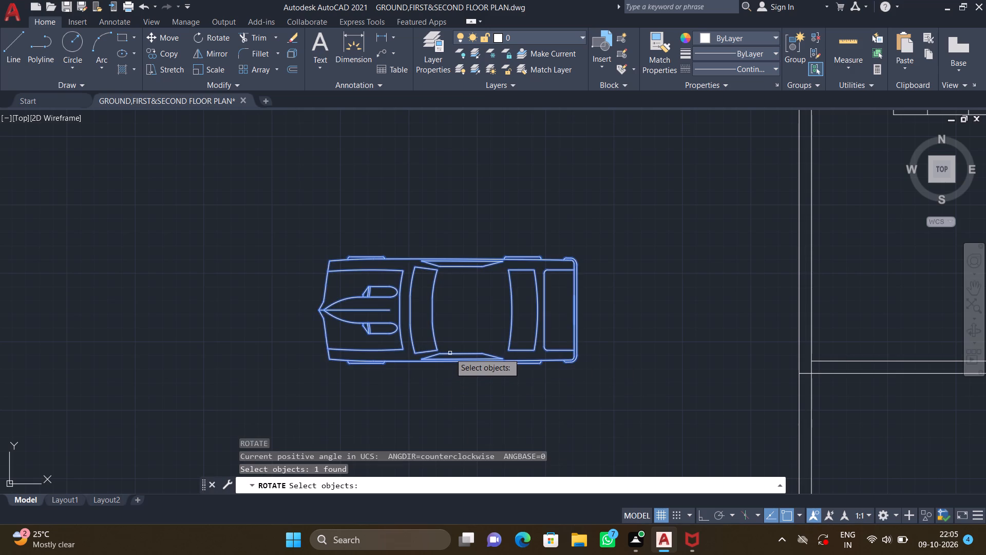
{"action": "key", "text": "Return"}
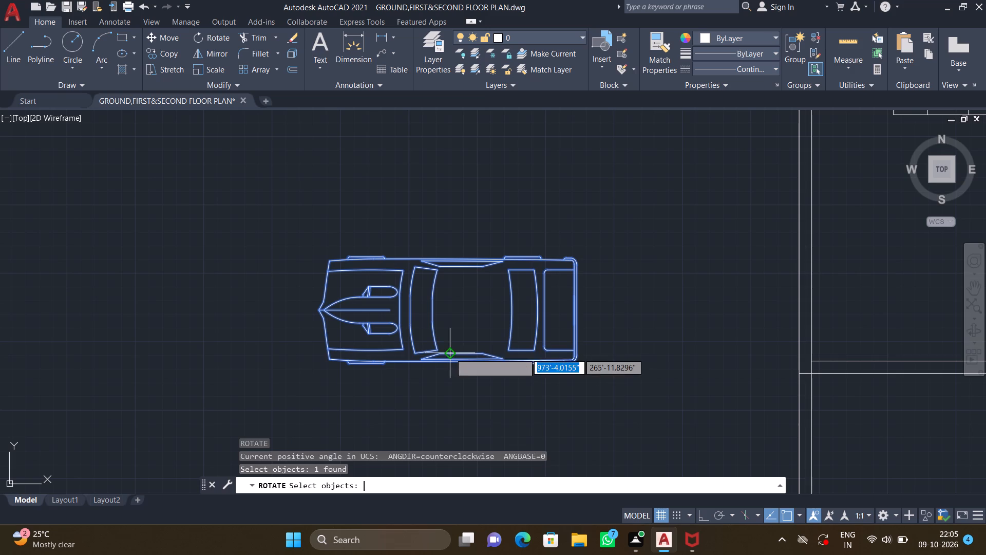
{"action": "left_click", "coordinate": [578, 309]}
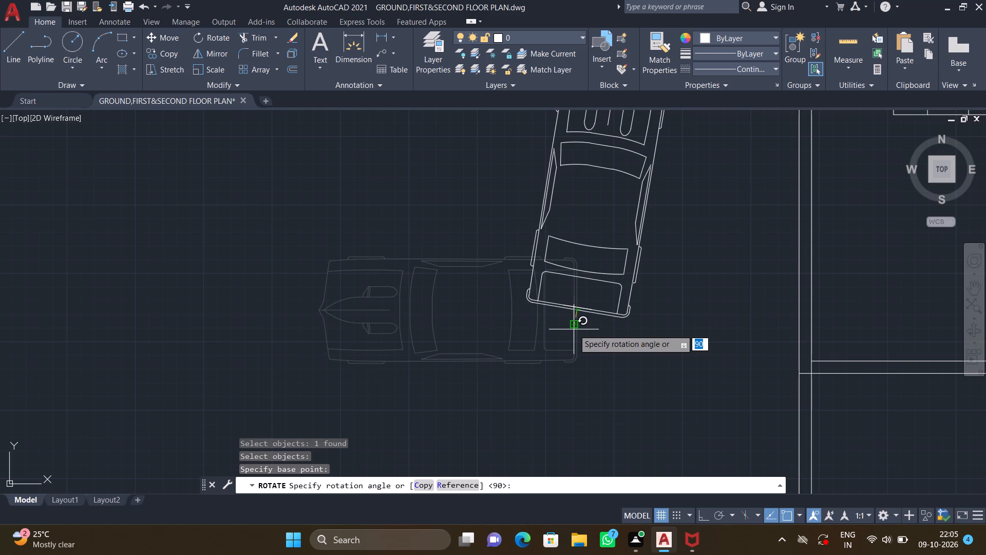
{"action": "key", "text": "F8"}
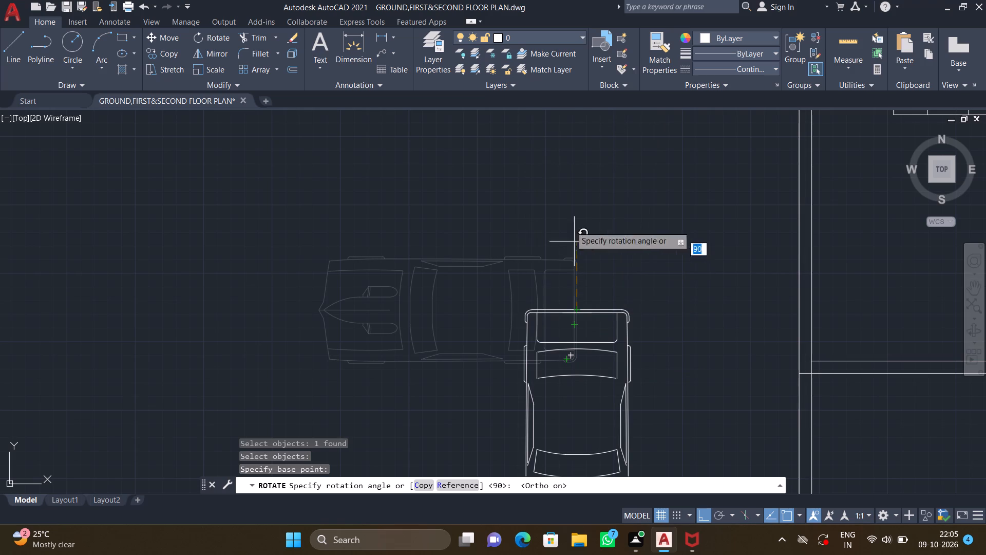
{"action": "left_click", "coordinate": [561, 391]}
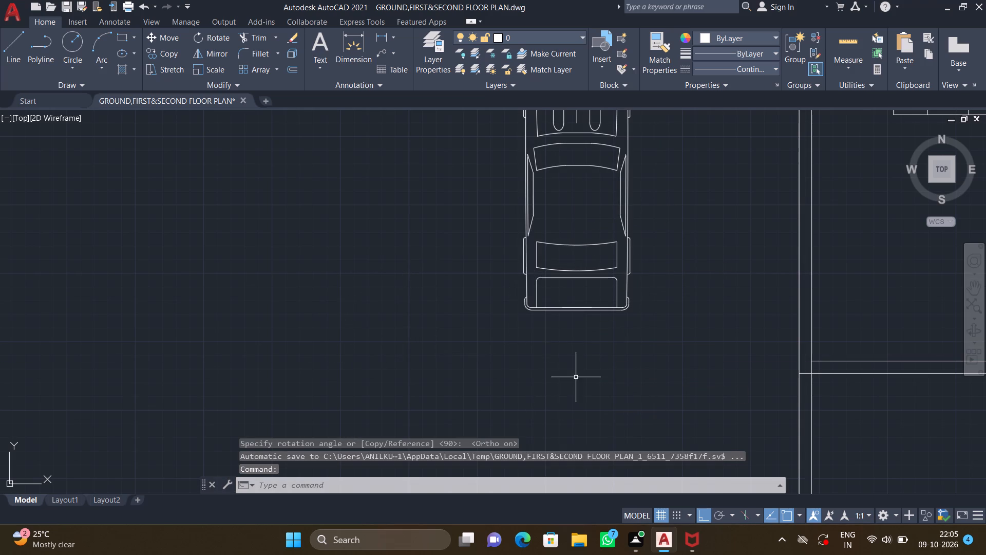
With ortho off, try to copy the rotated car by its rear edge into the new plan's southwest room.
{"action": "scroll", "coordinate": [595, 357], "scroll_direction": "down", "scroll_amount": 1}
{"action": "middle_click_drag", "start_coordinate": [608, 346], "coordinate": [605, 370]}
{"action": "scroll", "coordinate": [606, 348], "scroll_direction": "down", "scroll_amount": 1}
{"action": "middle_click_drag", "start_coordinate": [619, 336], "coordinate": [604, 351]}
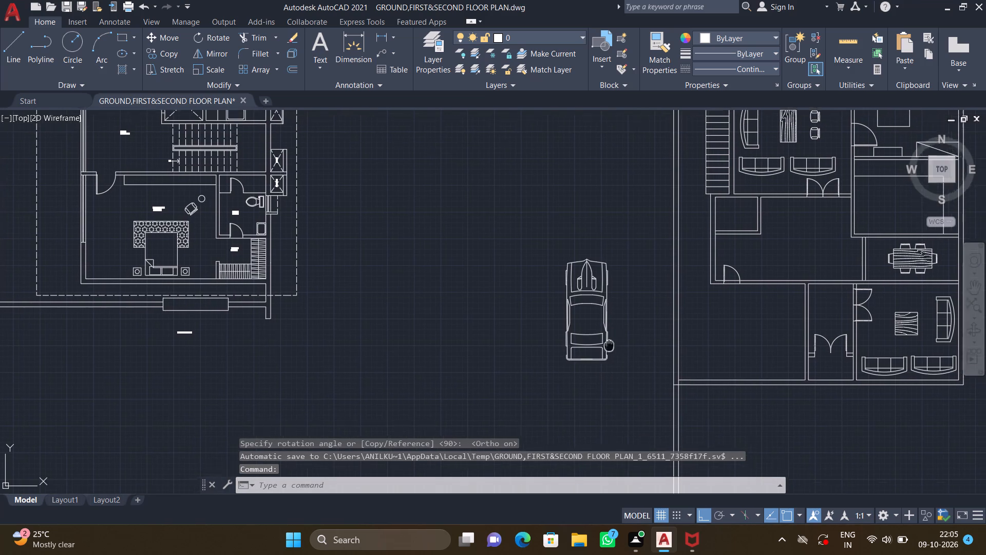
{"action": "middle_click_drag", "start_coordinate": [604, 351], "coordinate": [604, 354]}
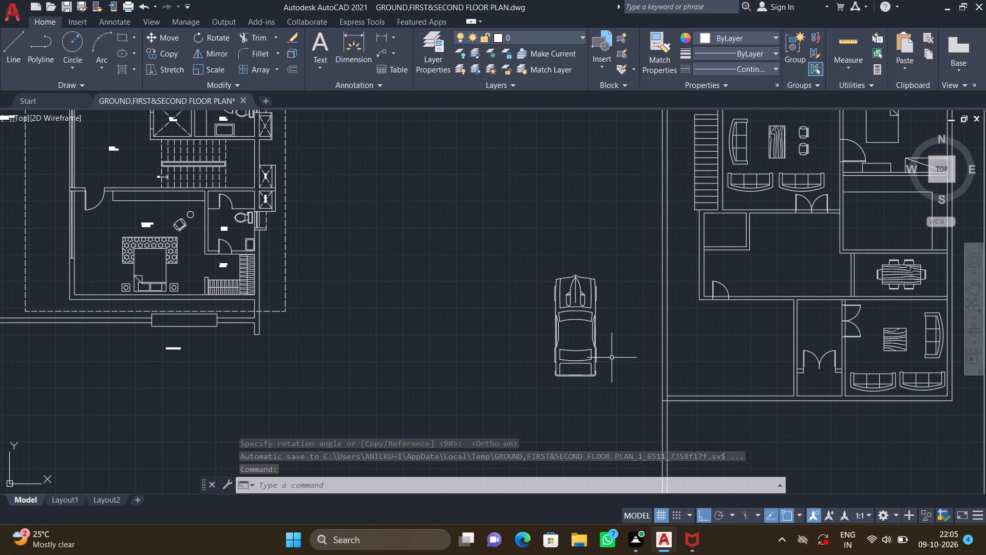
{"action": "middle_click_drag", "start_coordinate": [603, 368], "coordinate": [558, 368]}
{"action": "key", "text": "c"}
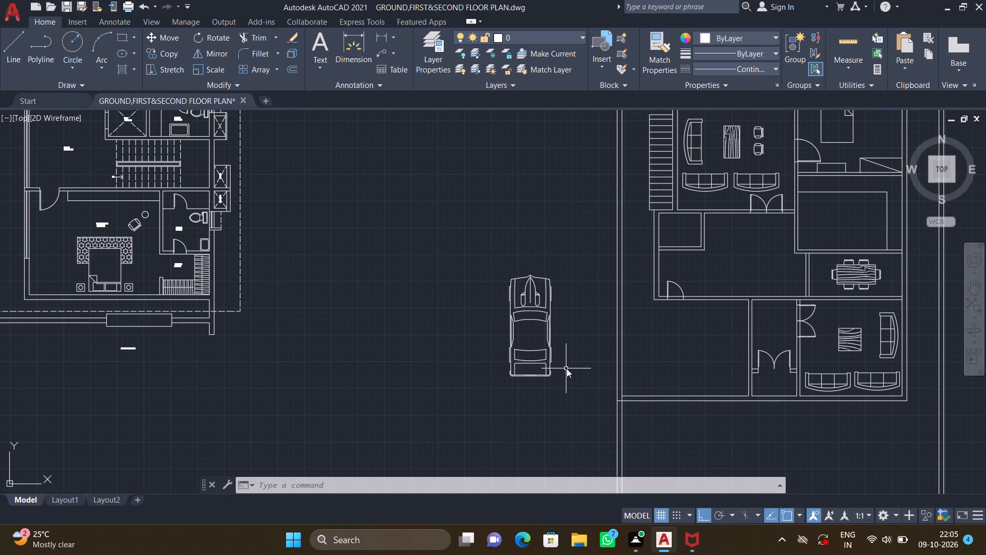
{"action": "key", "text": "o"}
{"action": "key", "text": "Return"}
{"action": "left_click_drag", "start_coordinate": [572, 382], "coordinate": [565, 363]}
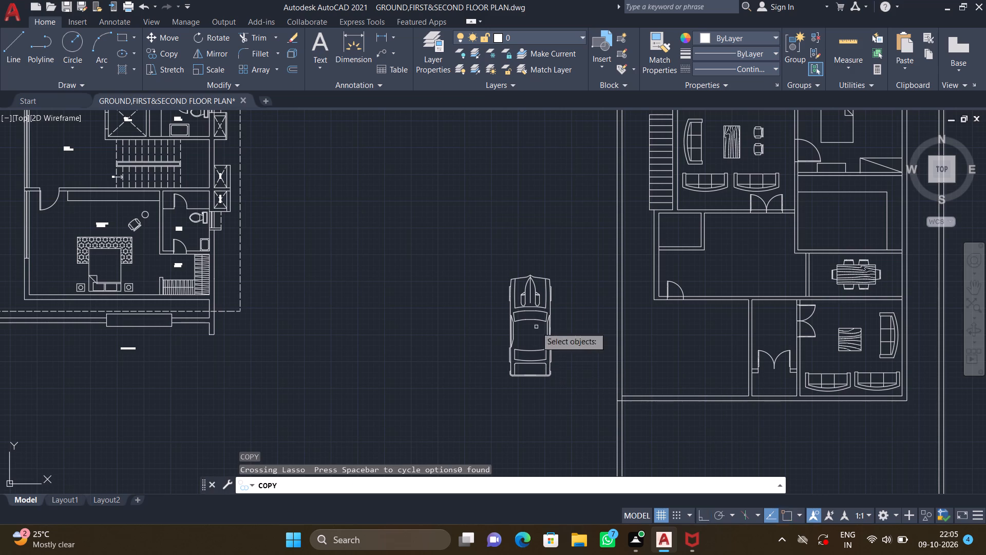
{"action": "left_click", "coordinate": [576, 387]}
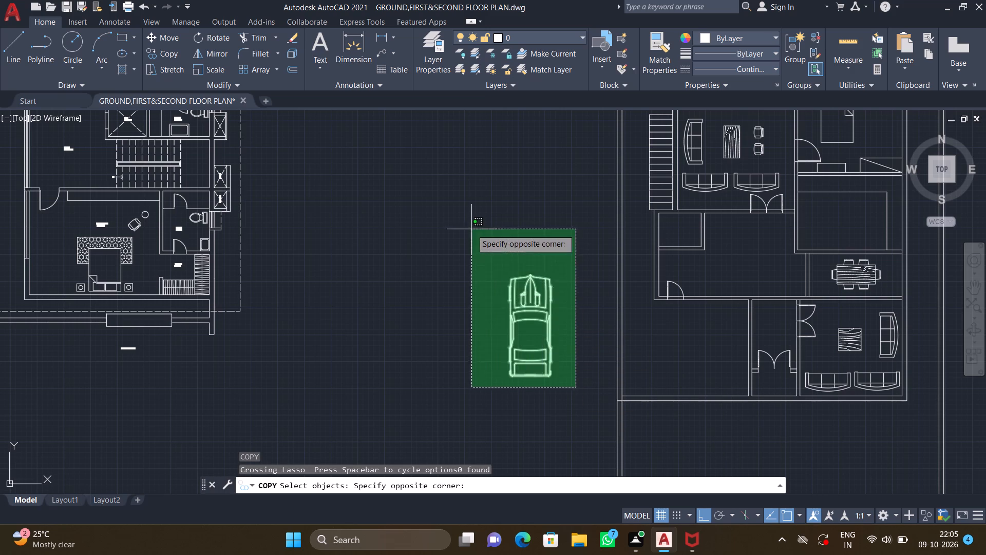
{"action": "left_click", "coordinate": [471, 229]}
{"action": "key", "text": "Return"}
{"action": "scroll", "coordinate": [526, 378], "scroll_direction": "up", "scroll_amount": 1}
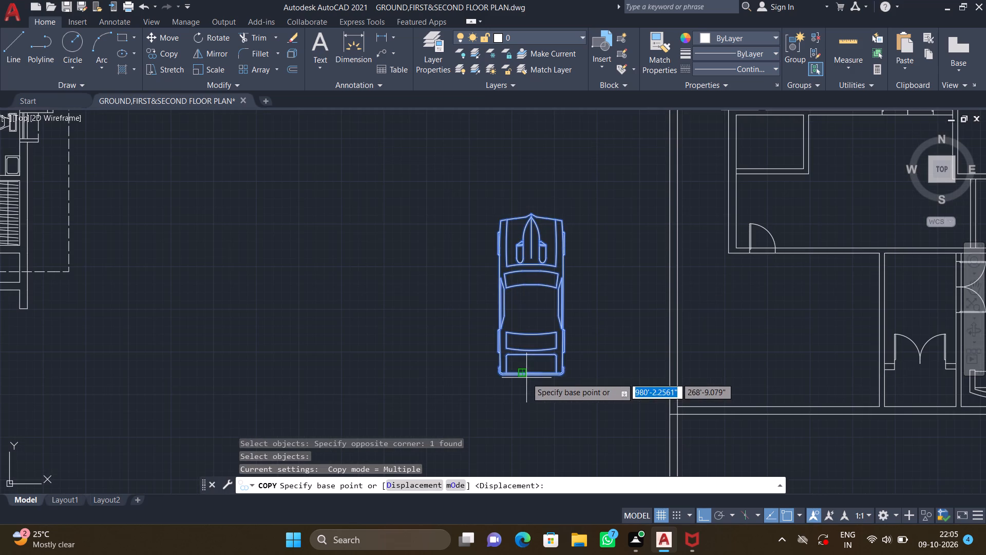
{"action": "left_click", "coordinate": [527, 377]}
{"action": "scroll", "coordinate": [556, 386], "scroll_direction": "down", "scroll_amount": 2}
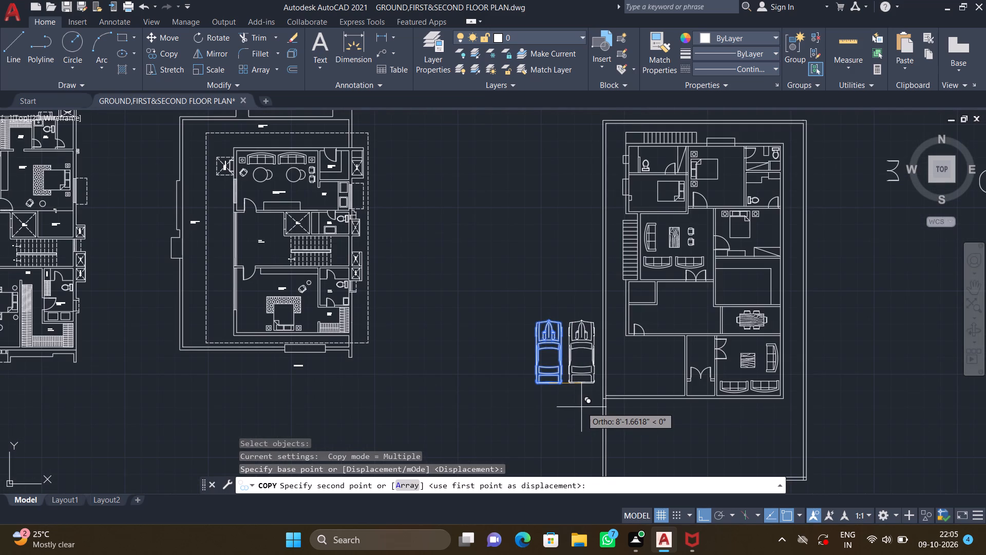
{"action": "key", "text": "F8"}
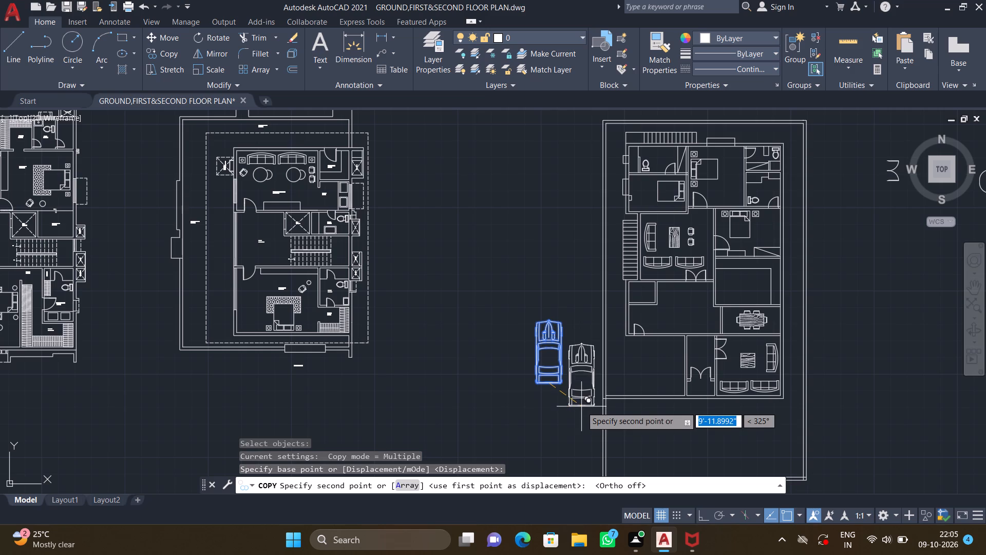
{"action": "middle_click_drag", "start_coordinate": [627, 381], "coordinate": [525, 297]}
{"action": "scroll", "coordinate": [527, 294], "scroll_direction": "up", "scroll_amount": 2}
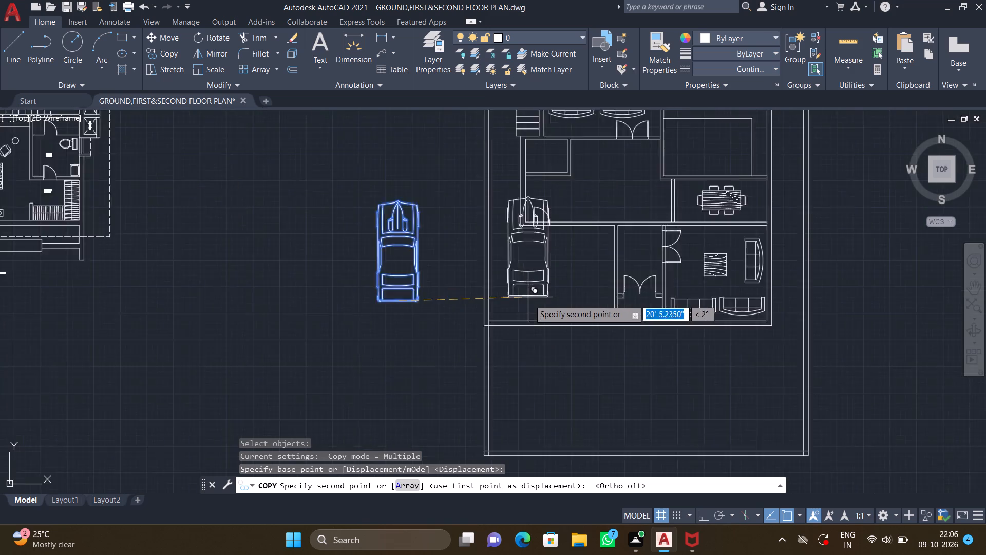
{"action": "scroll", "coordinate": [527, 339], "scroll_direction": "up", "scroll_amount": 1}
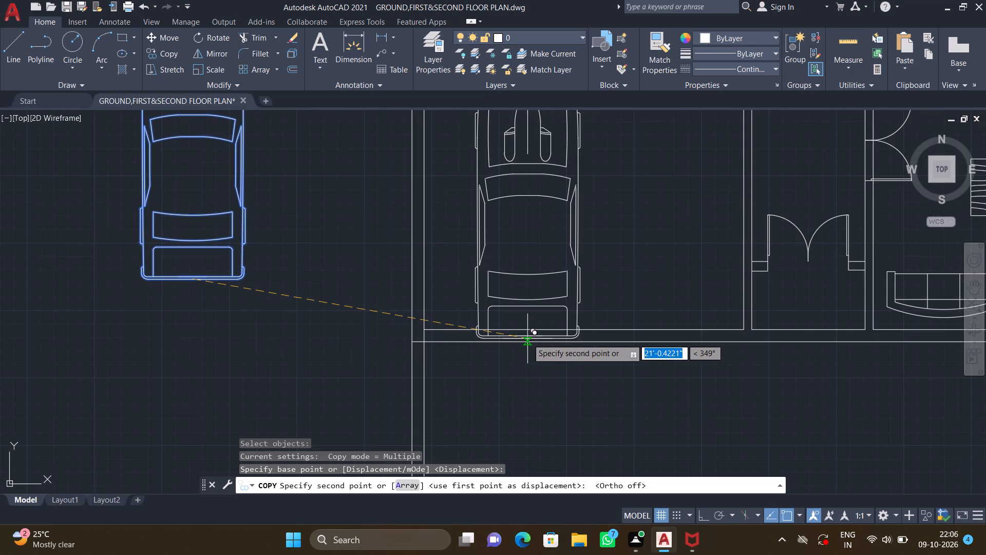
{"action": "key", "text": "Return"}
Scale the car down by a factor of about 0.66, using the middle of its windshield as the base point.
{"action": "scroll", "coordinate": [486, 342], "scroll_direction": "down", "scroll_amount": 3}
{"action": "middle_click_drag", "start_coordinate": [370, 285], "coordinate": [550, 304]}
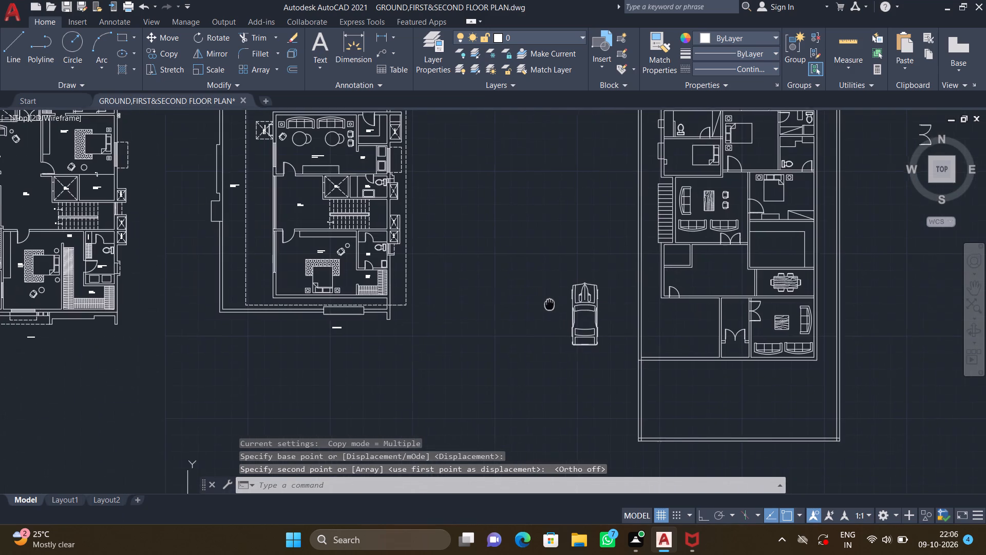
{"action": "middle_click_drag", "start_coordinate": [624, 323], "coordinate": [618, 323]}
{"action": "scroll", "coordinate": [596, 318], "scroll_direction": "up", "scroll_amount": 2}
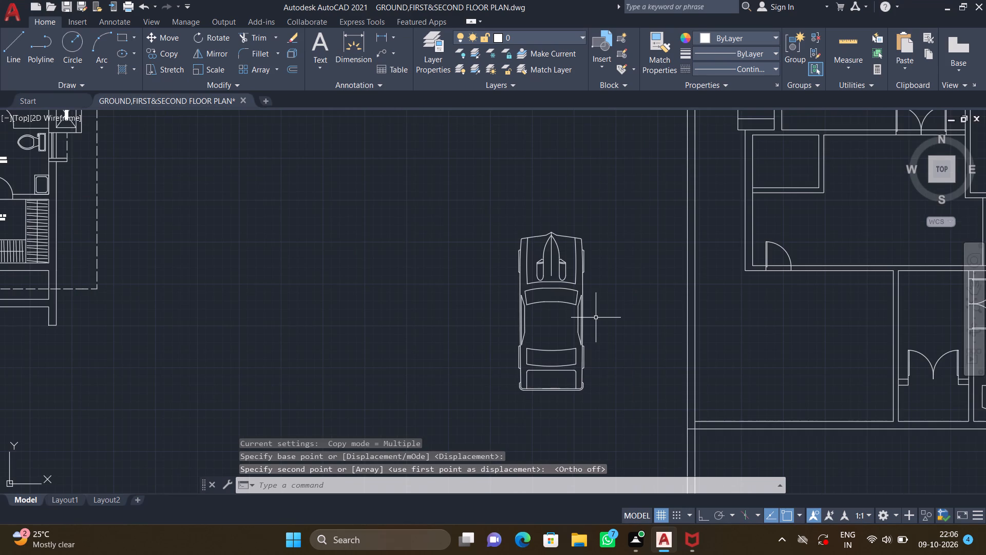
{"action": "key", "text": "s"}
{"action": "key", "text": "c"}
{"action": "key", "text": "Return"}
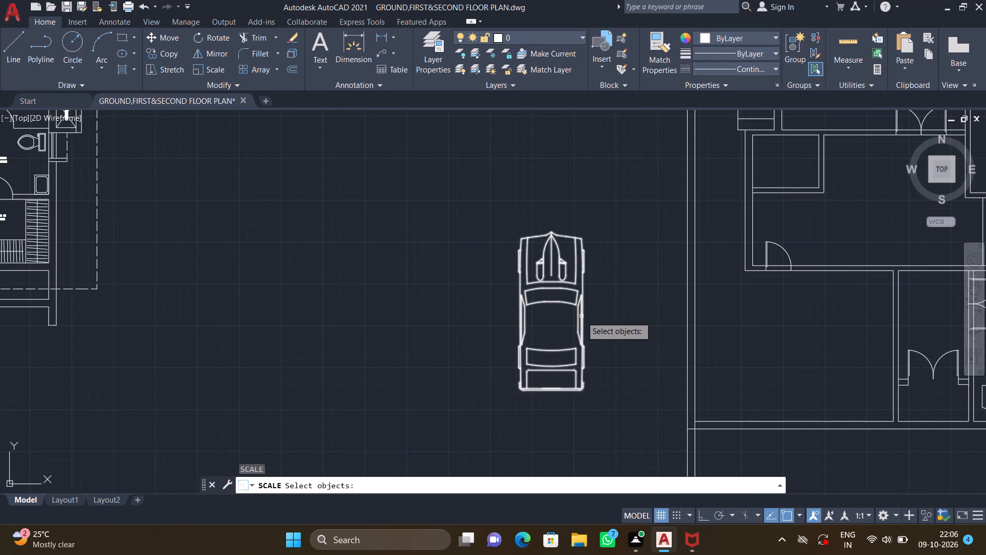
{"action": "left_click", "coordinate": [582, 317]}
{"action": "key", "text": "Return"}
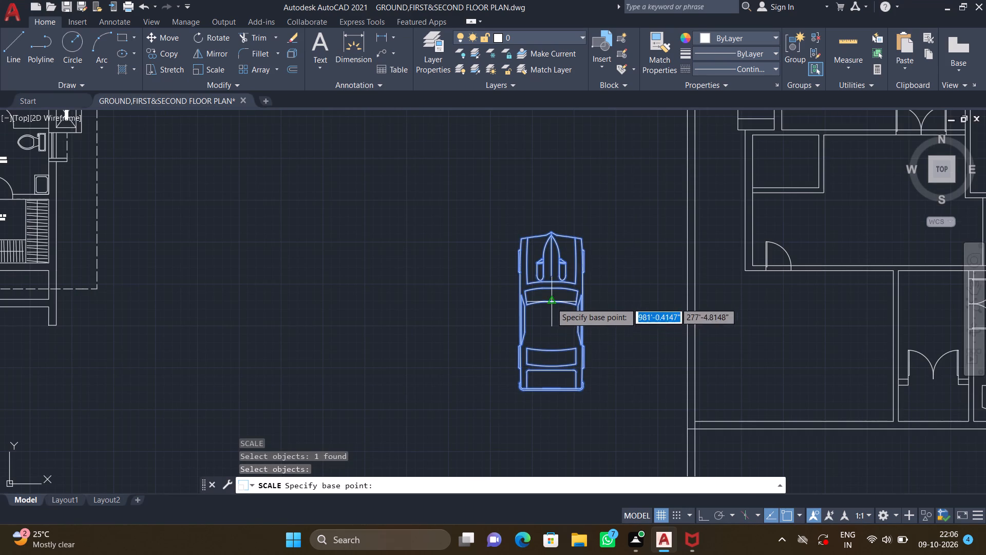
{"action": "left_click", "coordinate": [551, 303]}
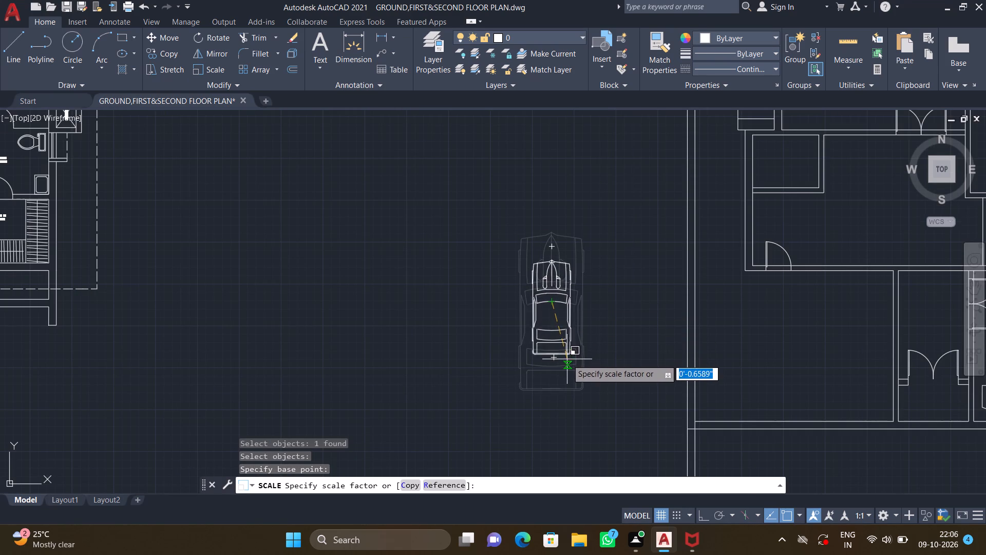
{"action": "left_click", "coordinate": [567, 360]}
Copy the scaled car twice into the new plan's southwest room, placing the two copies side by side.
{"action": "key", "text": "c"}
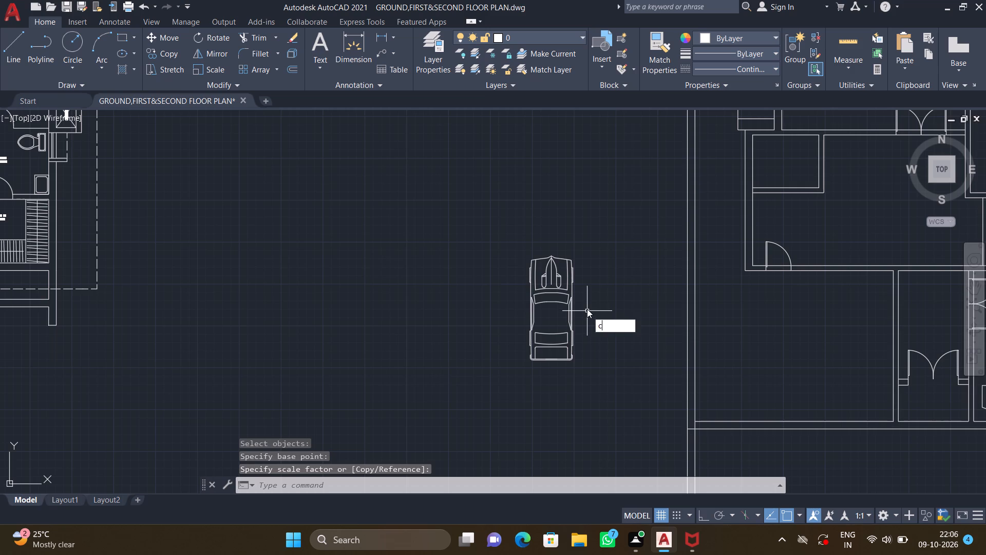
{"action": "key", "text": "o"}
{"action": "key", "text": "Return"}
{"action": "left_click", "coordinate": [571, 321]}
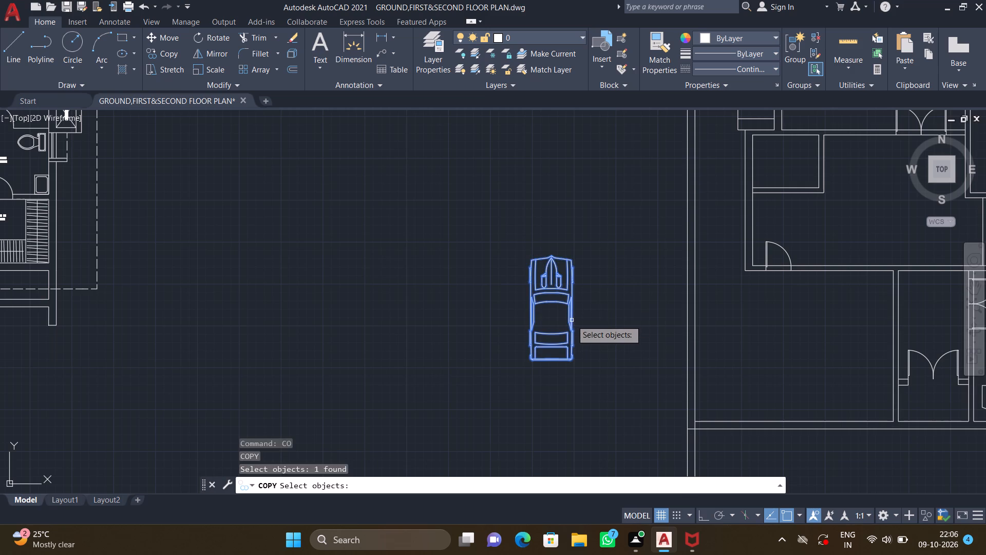
{"action": "key", "text": "Return"}
{"action": "left_click", "coordinate": [547, 297]}
{"action": "scroll", "coordinate": [669, 346], "scroll_direction": "down", "scroll_amount": 2}
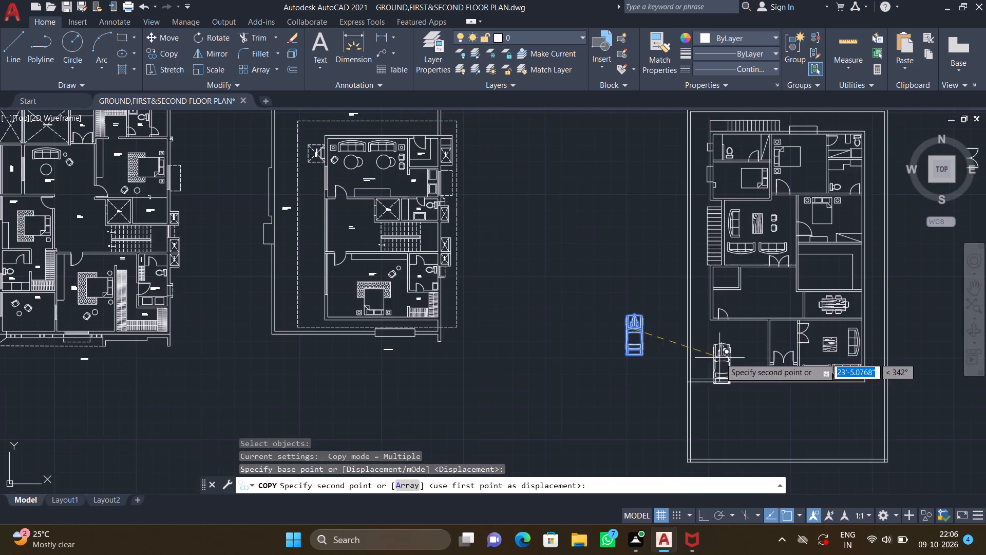
{"action": "middle_click_drag", "start_coordinate": [715, 350], "coordinate": [657, 311]}
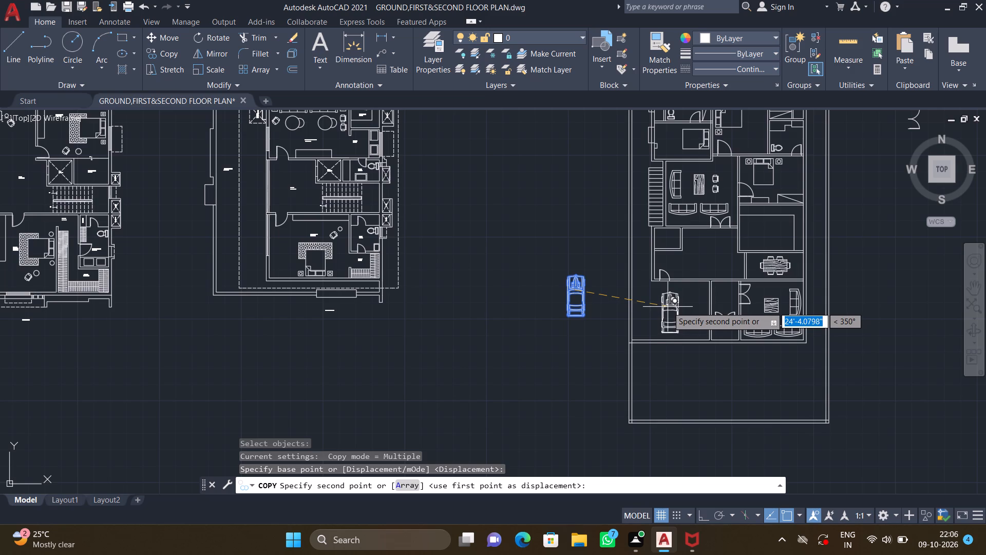
{"action": "scroll", "coordinate": [668, 305], "scroll_direction": "up", "scroll_amount": 2}
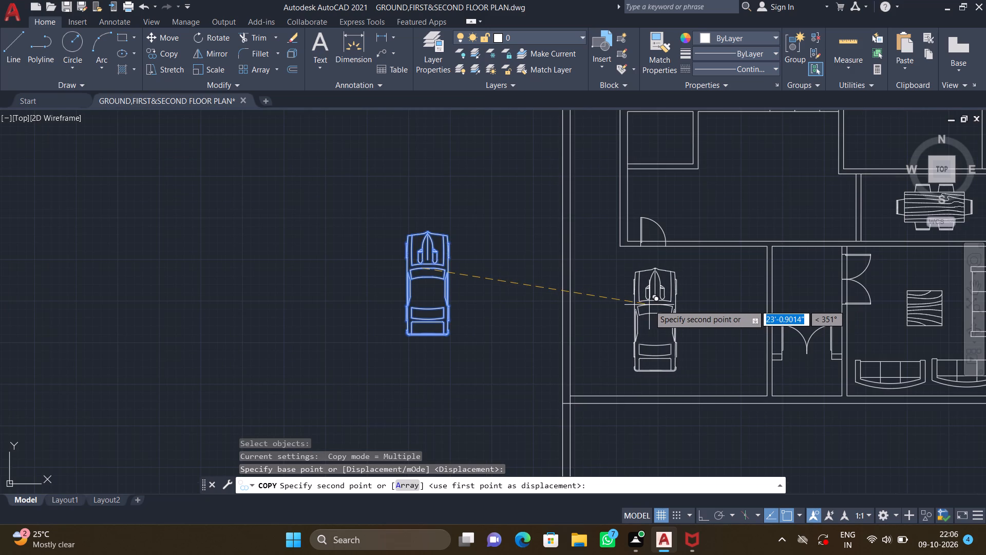
{"action": "scroll", "coordinate": [649, 305], "scroll_direction": "up", "scroll_amount": 1}
{"action": "left_click", "coordinate": [638, 308]}
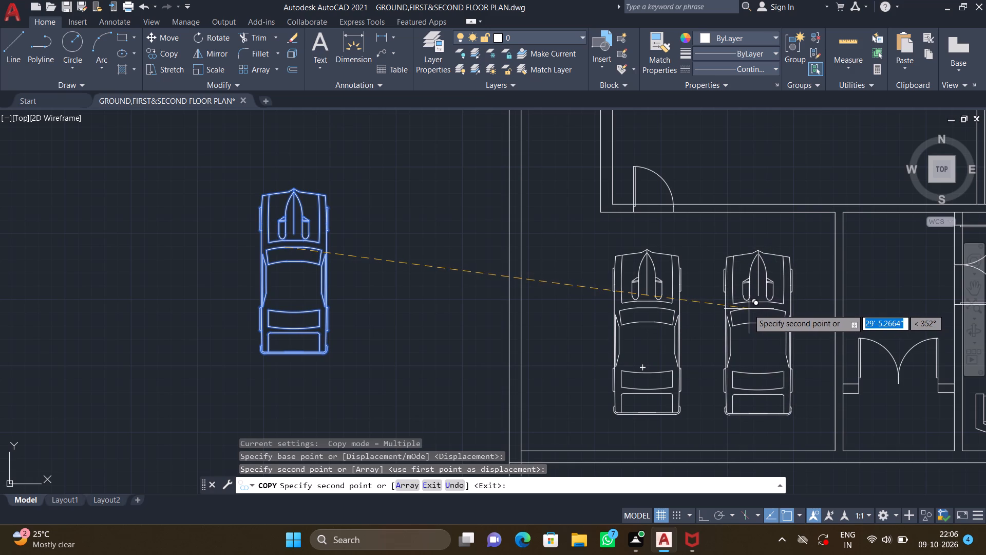
{"action": "left_click", "coordinate": [746, 308]}
{"action": "key", "text": "Return"}
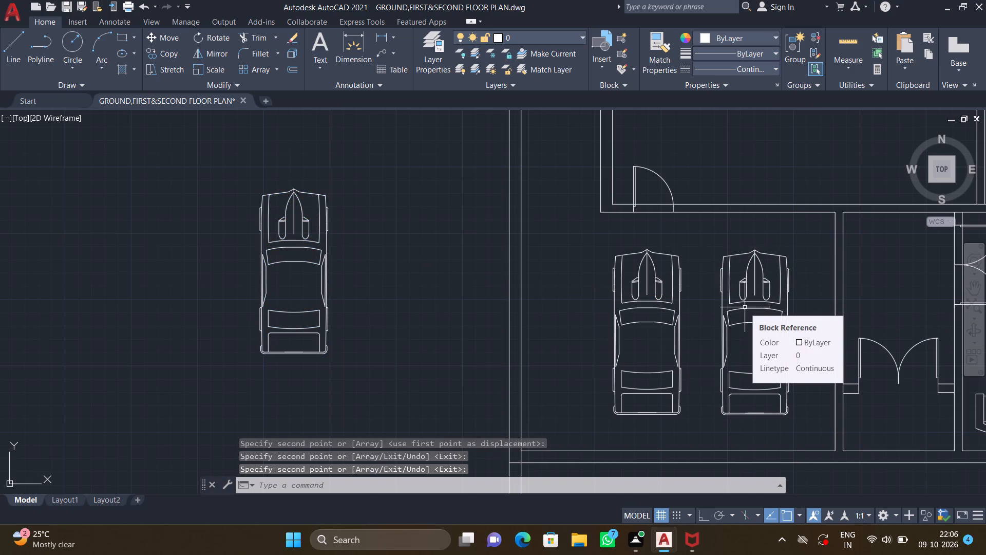
Set the current linetype to the dashed ACAD linetype for new lines in the new floor plan.
{"action": "scroll", "coordinate": [738, 311], "scroll_direction": "down", "scroll_amount": 2}
{"action": "middle_click_drag", "start_coordinate": [727, 321], "coordinate": [725, 320]}
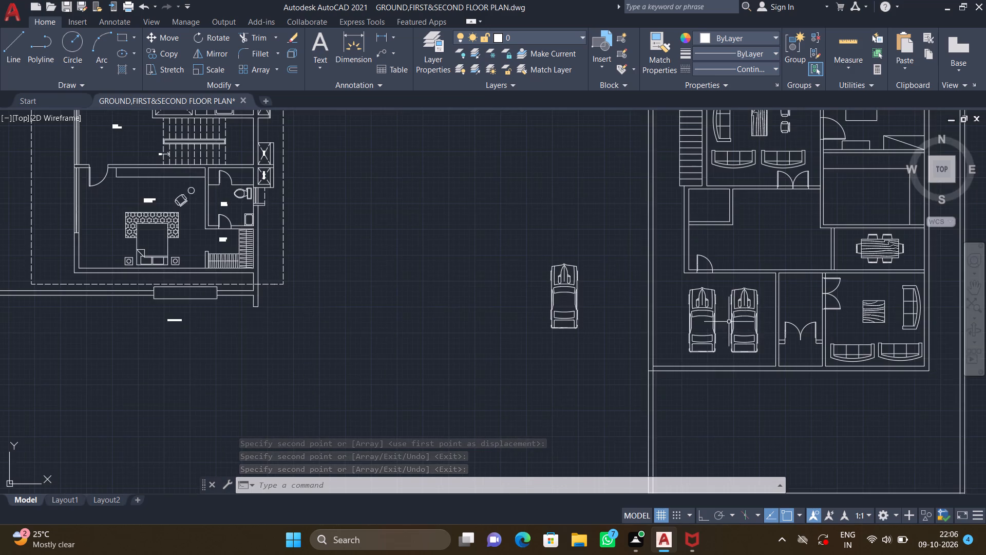
{"action": "middle_click_drag", "start_coordinate": [725, 320], "coordinate": [610, 305]}
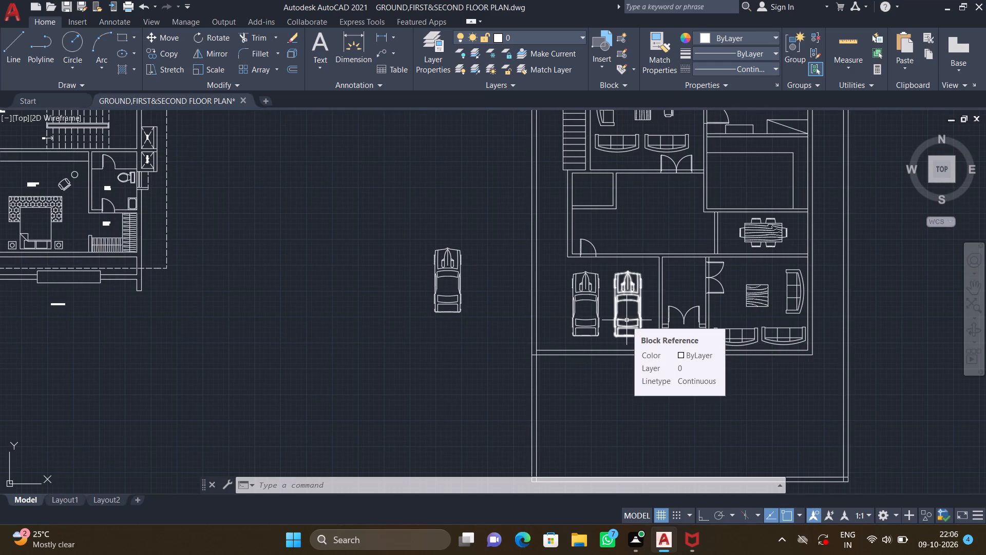
{"action": "middle_click_drag", "start_coordinate": [613, 362], "coordinate": [608, 346]}
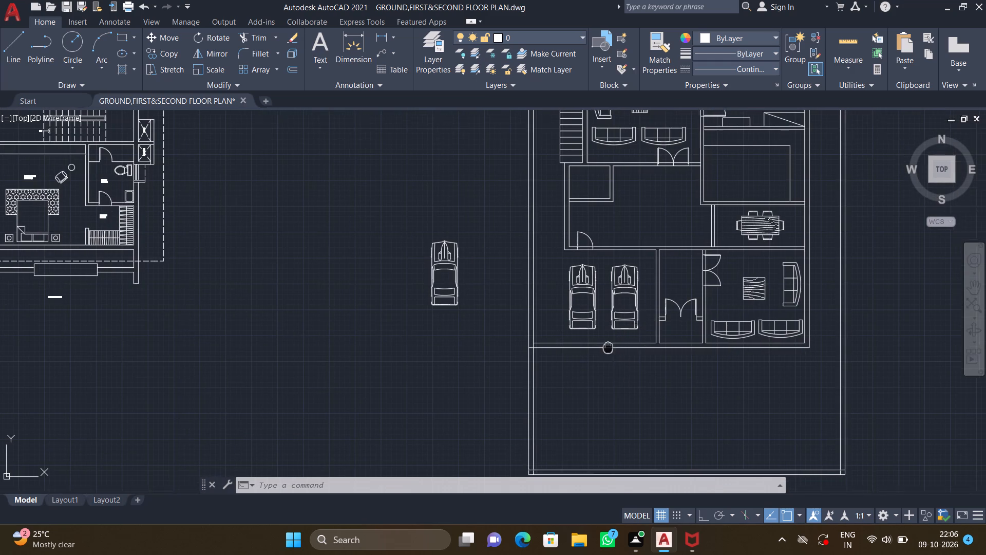
{"action": "middle_click_drag", "start_coordinate": [608, 346], "coordinate": [595, 300]}
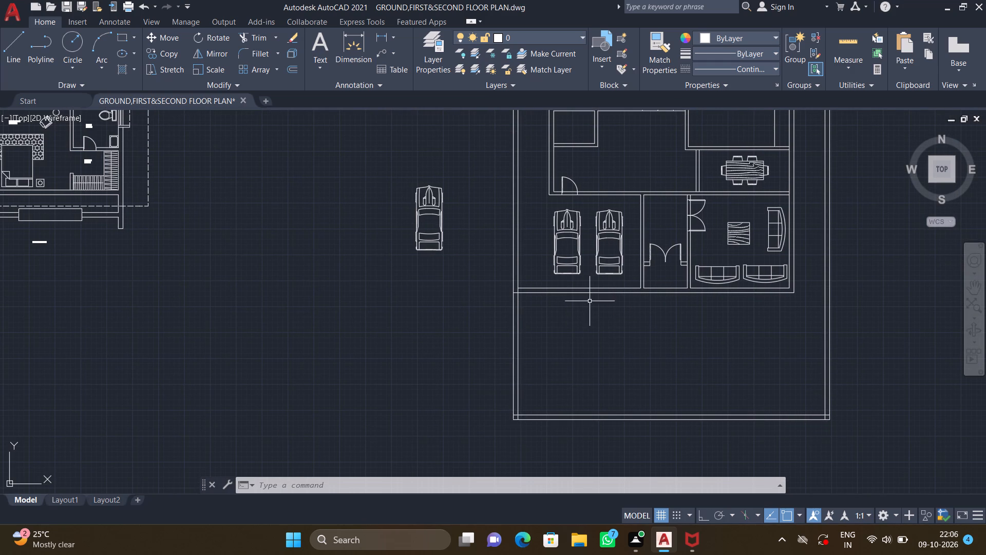
{"action": "left_click", "coordinate": [744, 66]}
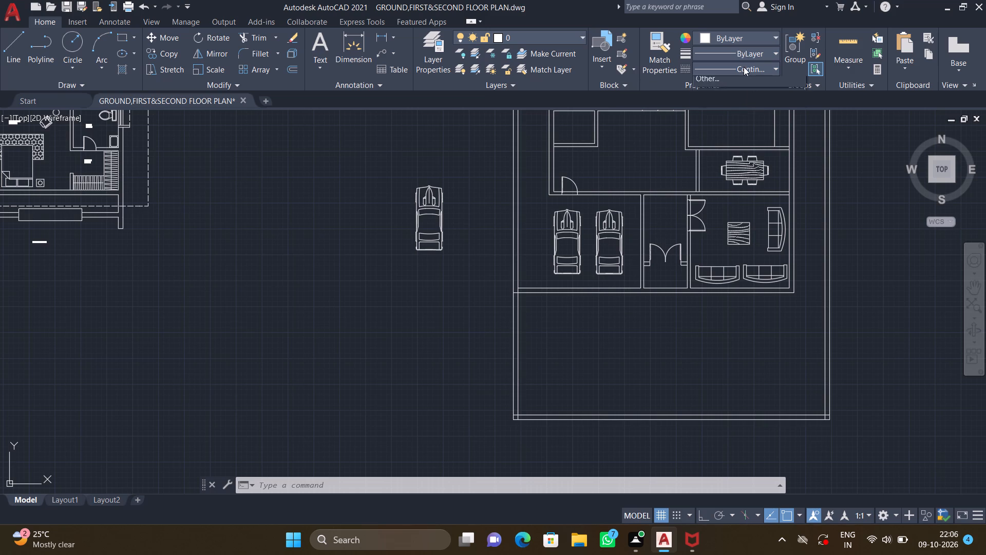
{"action": "left_click", "coordinate": [744, 112]}
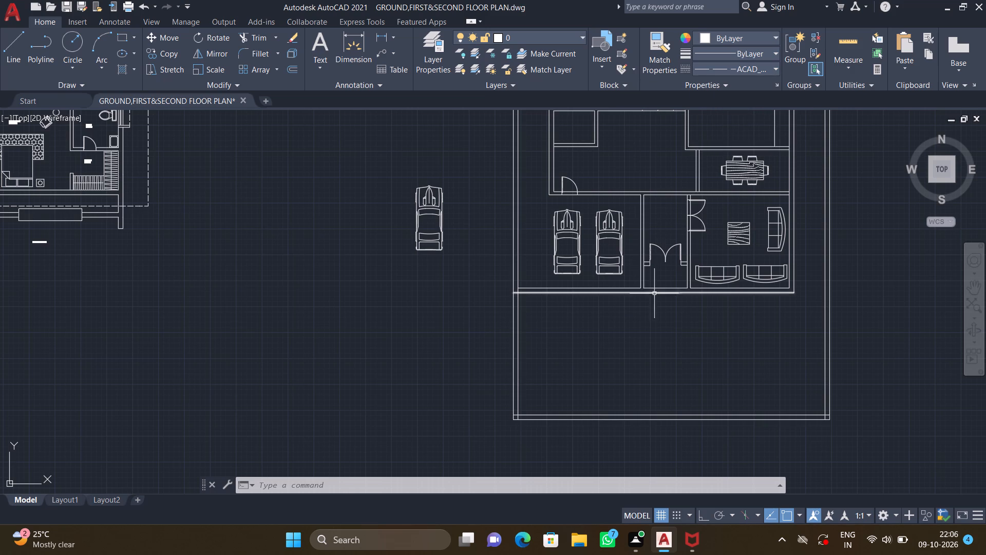
With ortho on, draw a 5' dashed line from the outer wall corner northwest of the parked cars west to the boundary wall's inner face.
{"action": "key", "text": "l"}
{"action": "key", "text": "Return"}
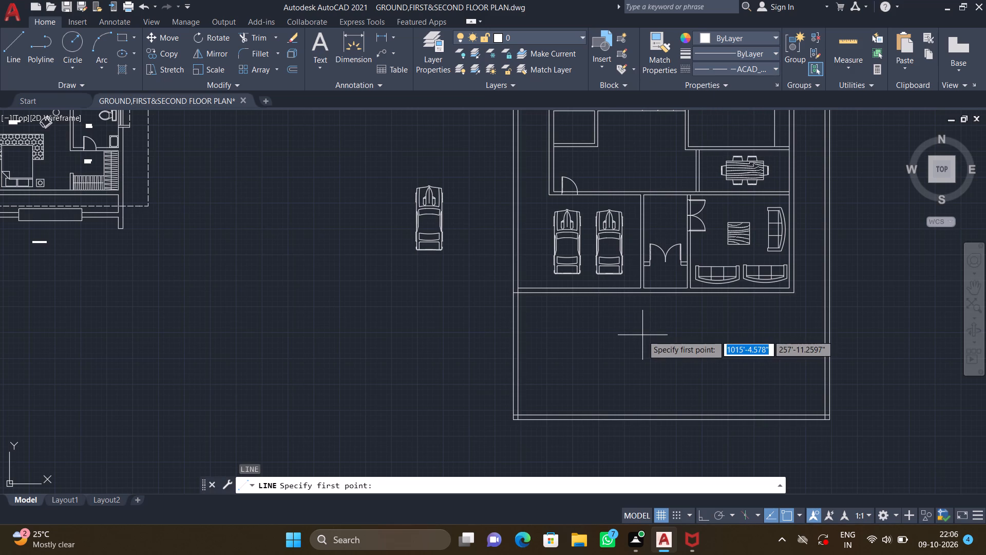
{"action": "key", "text": "F8"}
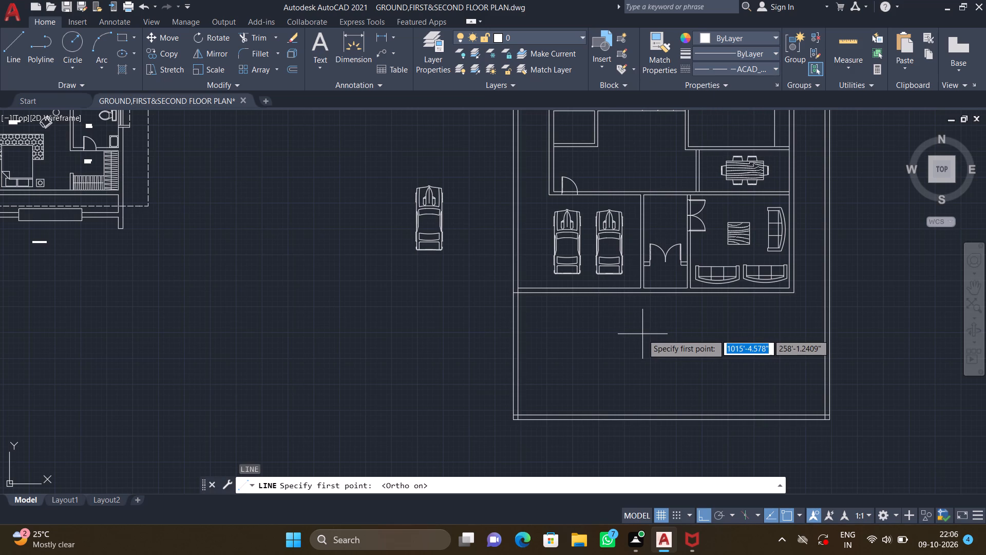
{"action": "middle_click_drag", "start_coordinate": [602, 316], "coordinate": [596, 381]}
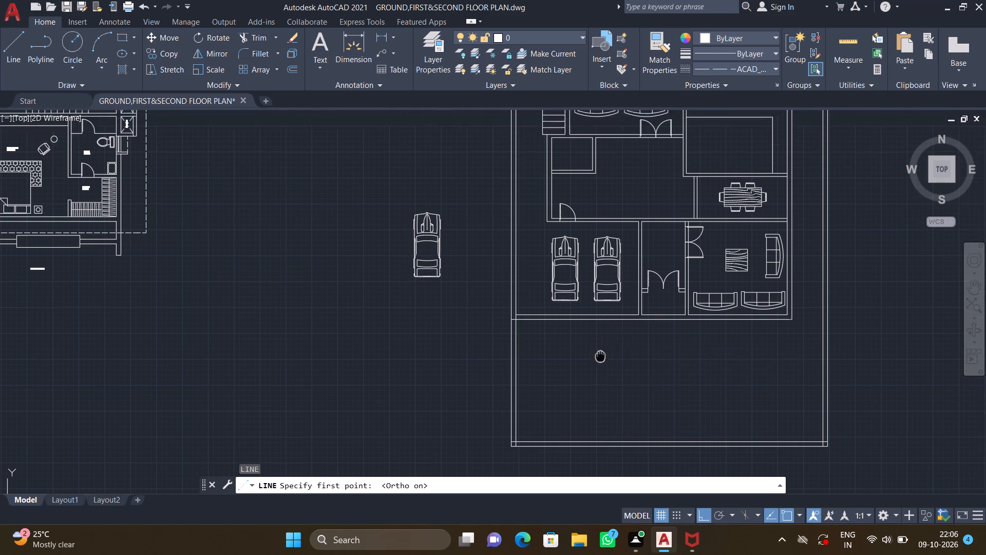
{"action": "middle_click_drag", "start_coordinate": [596, 381], "coordinate": [591, 403]}
{"action": "scroll", "coordinate": [519, 275], "scroll_direction": "up", "scroll_amount": 2}
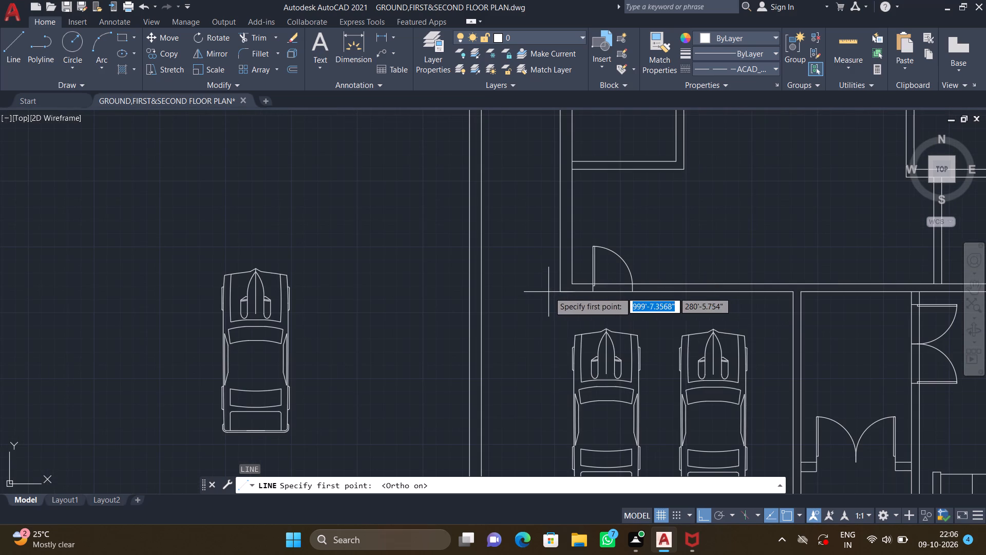
{"action": "left_click", "coordinate": [560, 291]}
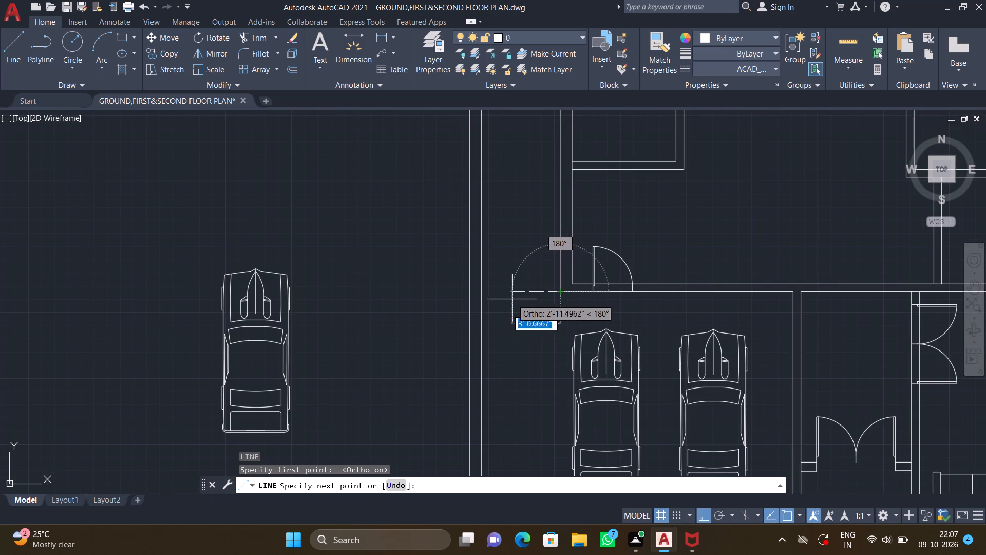
{"action": "left_click", "coordinate": [479, 293]}
{"action": "key", "text": "Return"}
Draw a second dashed line just north of the first, from the house's west wall to the boundary wall's inner face.
{"action": "key", "text": "l"}
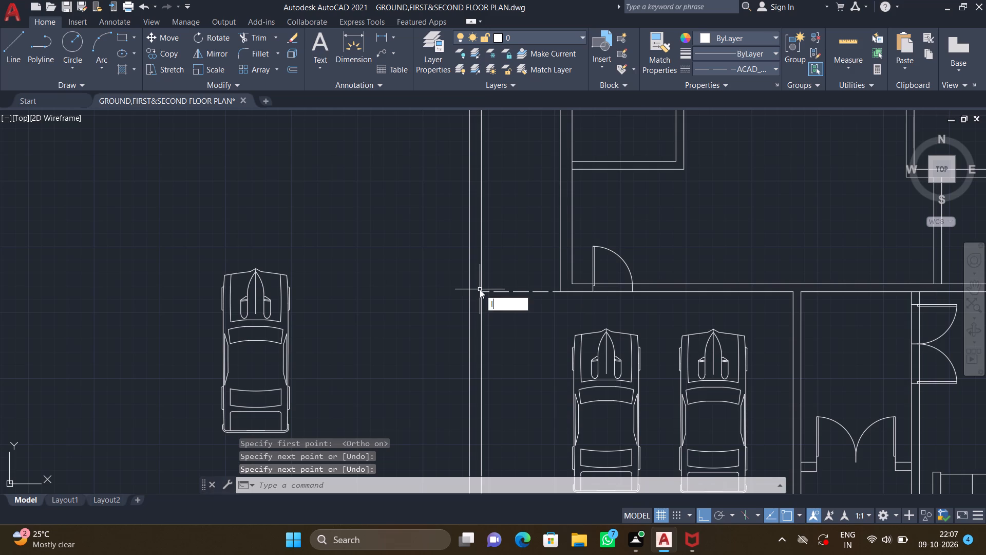
{"action": "key", "text": "Return"}
{"action": "scroll", "coordinate": [548, 282], "scroll_direction": "up", "scroll_amount": 3}
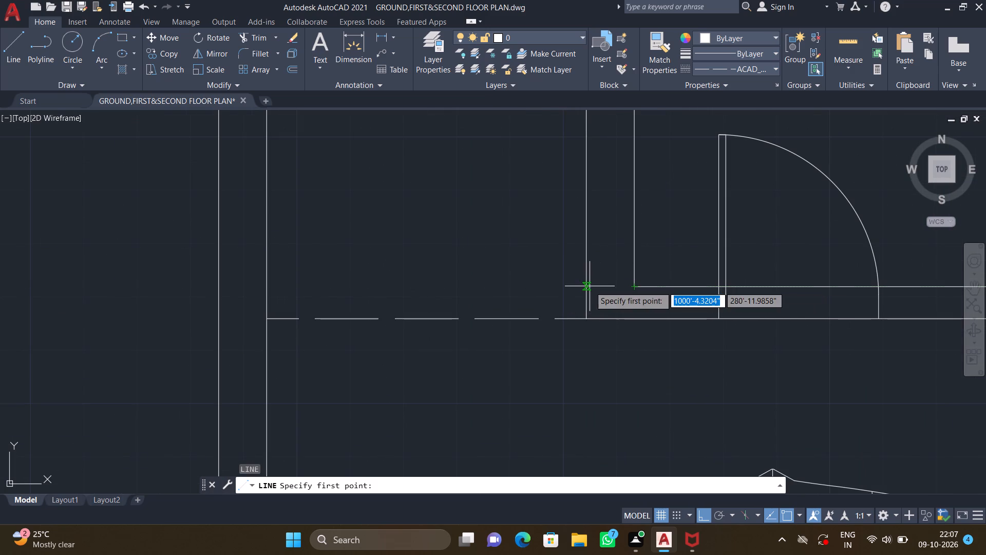
{"action": "left_click", "coordinate": [585, 284]}
{"action": "scroll", "coordinate": [500, 286], "scroll_direction": "down", "scroll_amount": 2}
{"action": "middle_click_drag", "start_coordinate": [501, 284], "coordinate": [539, 278]}
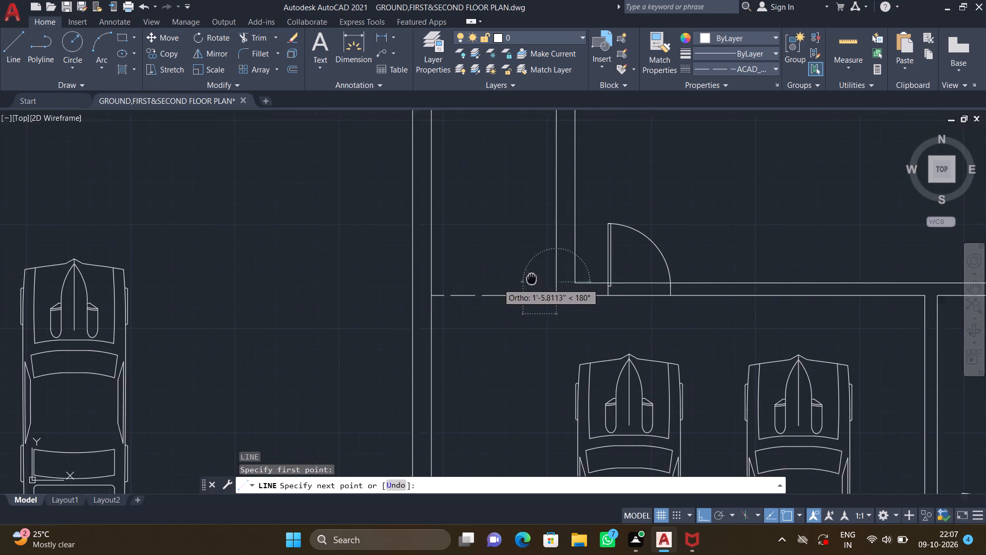
{"action": "middle_click_drag", "start_coordinate": [539, 278], "coordinate": [540, 277]}
{"action": "scroll", "coordinate": [465, 275], "scroll_direction": "up", "scroll_amount": 2}
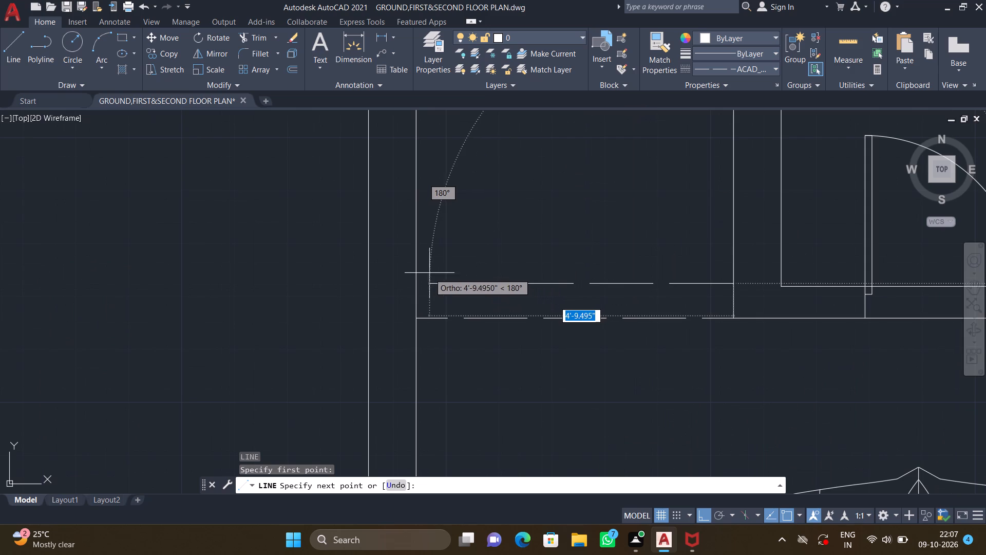
{"action": "left_click", "coordinate": [419, 285]}
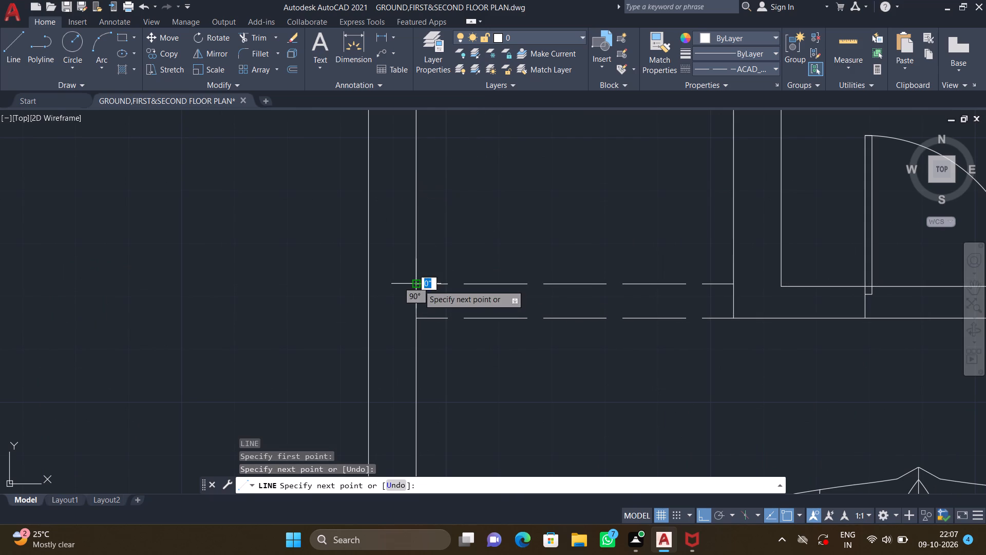
{"action": "key", "text": "Return"}
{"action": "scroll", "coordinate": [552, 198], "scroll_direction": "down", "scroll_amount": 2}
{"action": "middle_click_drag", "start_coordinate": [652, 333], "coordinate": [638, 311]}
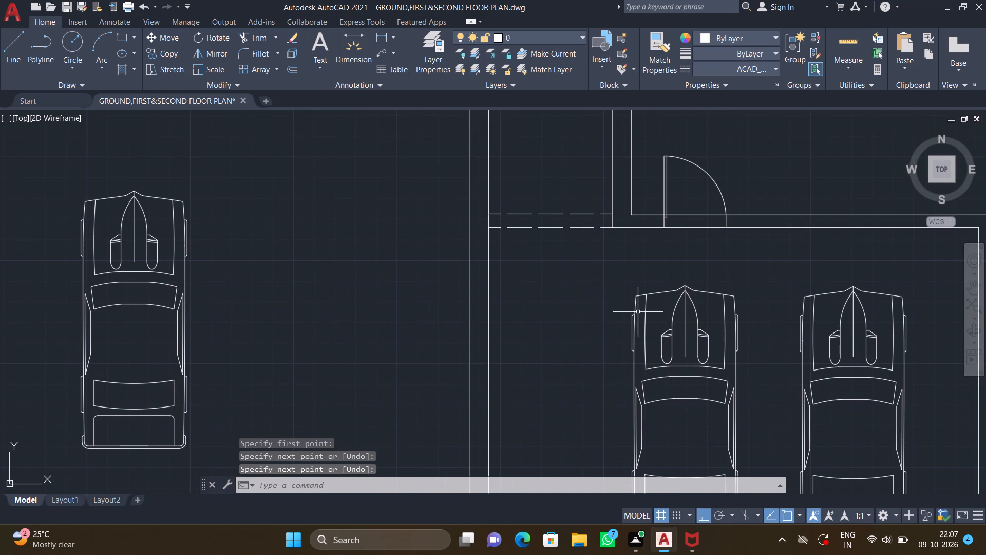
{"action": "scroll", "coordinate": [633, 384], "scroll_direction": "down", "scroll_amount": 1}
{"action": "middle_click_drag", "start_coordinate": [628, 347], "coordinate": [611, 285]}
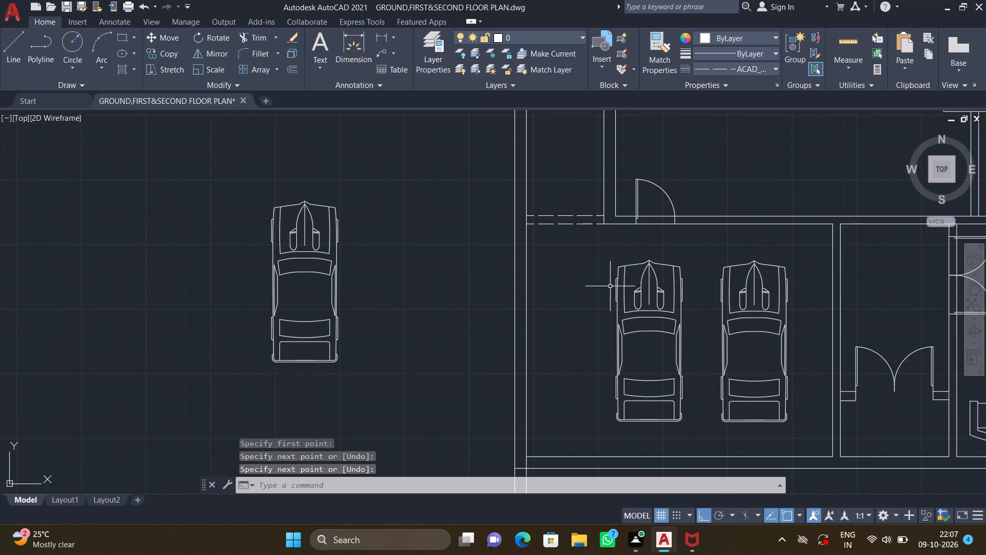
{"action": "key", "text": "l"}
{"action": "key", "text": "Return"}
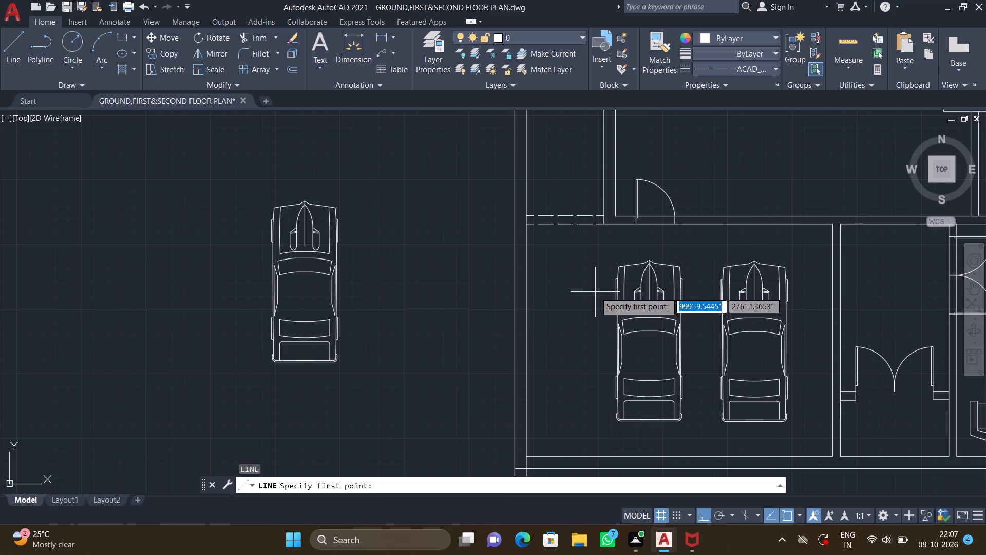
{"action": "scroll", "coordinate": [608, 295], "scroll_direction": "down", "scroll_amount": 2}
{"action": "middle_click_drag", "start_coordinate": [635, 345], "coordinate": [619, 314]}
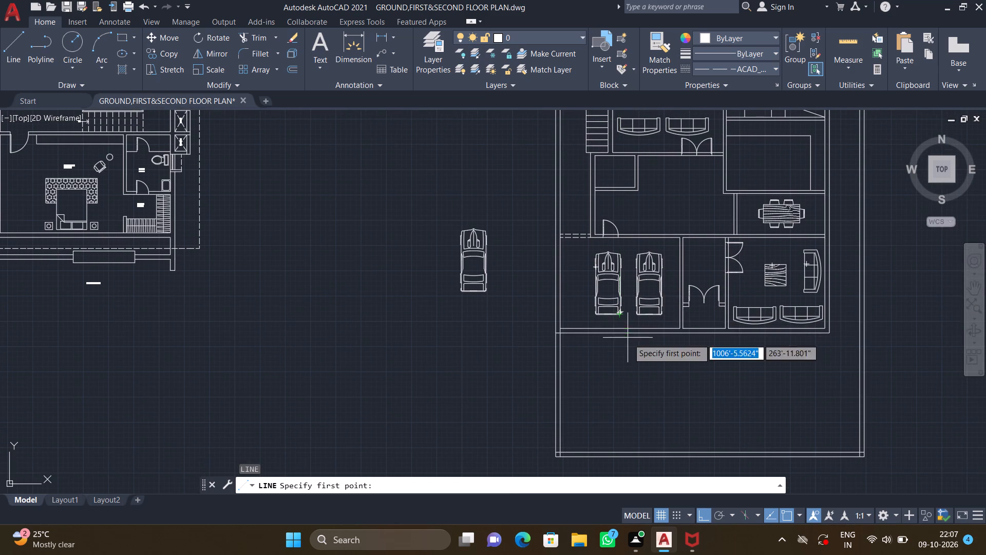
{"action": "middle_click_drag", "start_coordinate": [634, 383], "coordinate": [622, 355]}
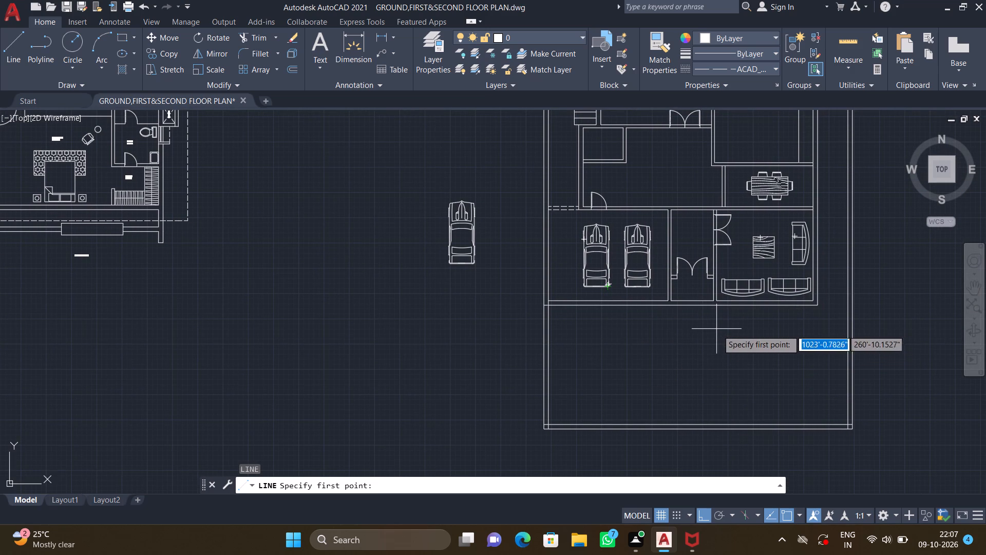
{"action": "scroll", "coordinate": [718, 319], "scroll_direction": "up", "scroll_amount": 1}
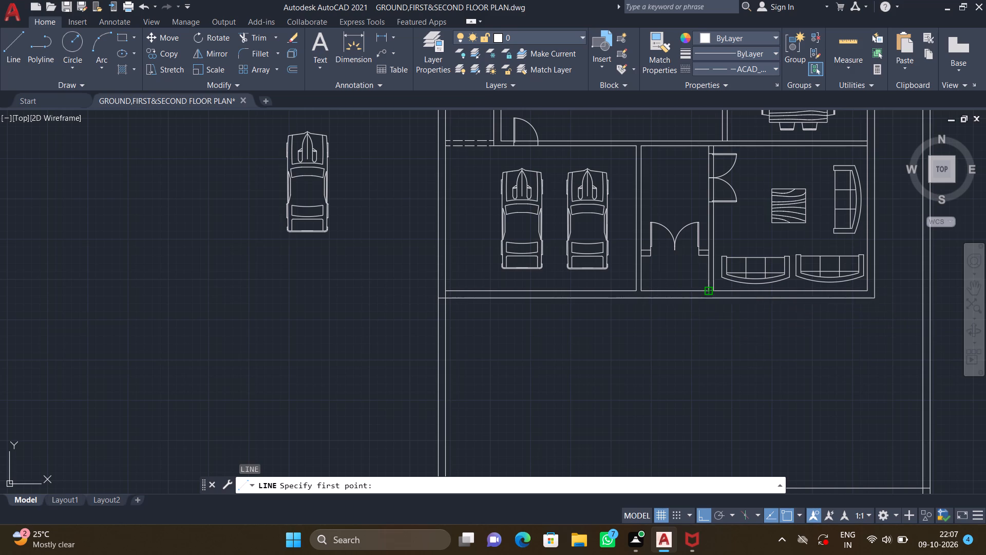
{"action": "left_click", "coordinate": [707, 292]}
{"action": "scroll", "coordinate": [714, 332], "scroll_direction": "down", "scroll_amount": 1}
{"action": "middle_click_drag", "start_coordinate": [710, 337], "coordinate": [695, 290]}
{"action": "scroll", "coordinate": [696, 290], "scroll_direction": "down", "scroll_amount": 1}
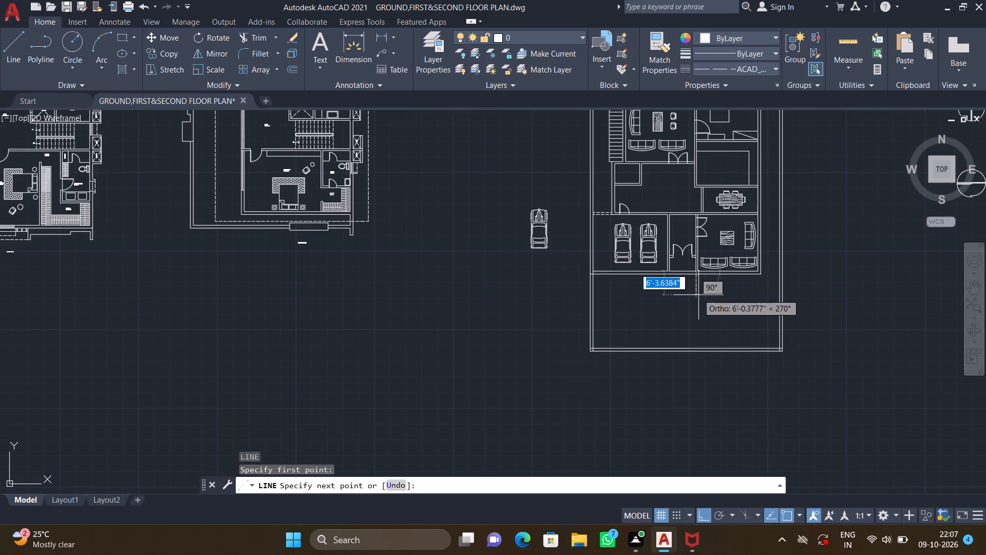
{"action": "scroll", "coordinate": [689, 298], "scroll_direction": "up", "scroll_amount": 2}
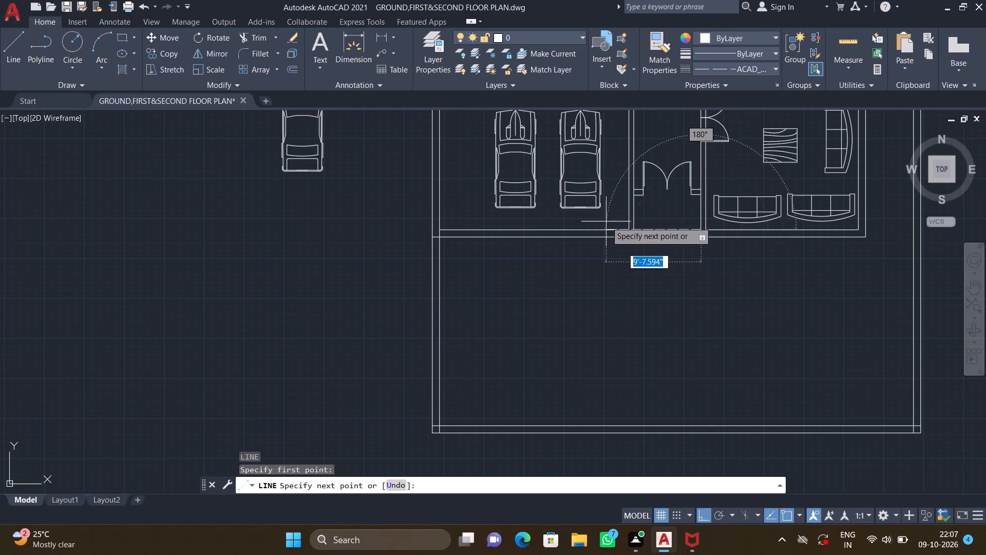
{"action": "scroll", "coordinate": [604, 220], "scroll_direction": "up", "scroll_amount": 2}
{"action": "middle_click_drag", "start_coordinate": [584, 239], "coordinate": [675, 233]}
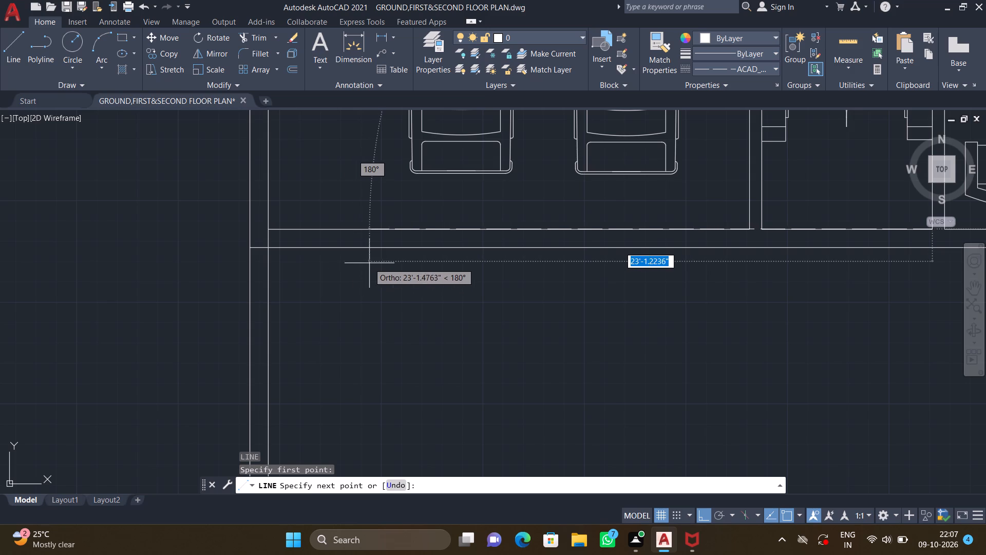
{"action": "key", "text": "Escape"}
Trim away the south wall's inner line below the parked cars and its outer line east of the boundary wall.
{"action": "middle_click_drag", "start_coordinate": [547, 354], "coordinate": [489, 355]}
{"action": "scroll", "coordinate": [496, 359], "scroll_direction": "down", "scroll_amount": 1}
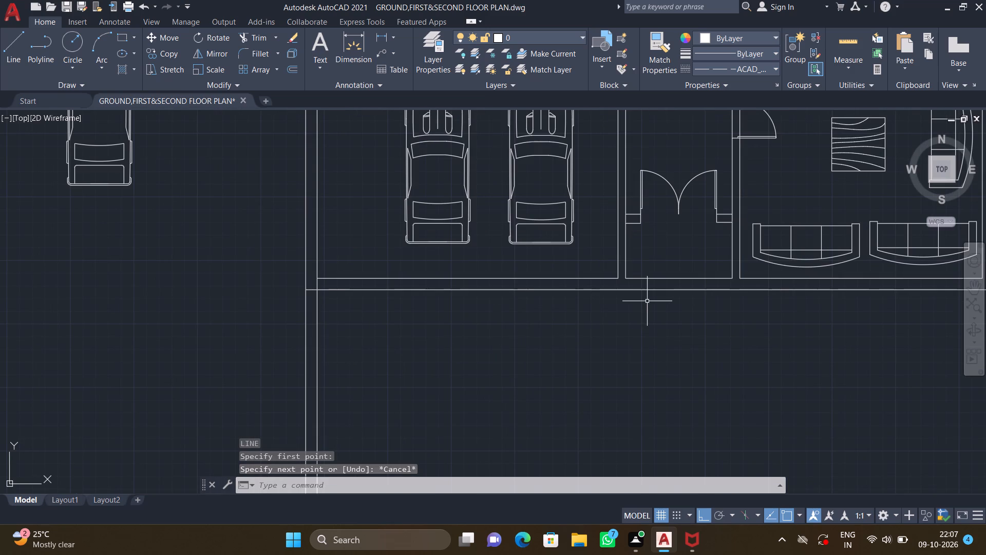
{"action": "key", "text": "t"}
{"action": "key", "text": "r"}
{"action": "key", "text": "Return"}
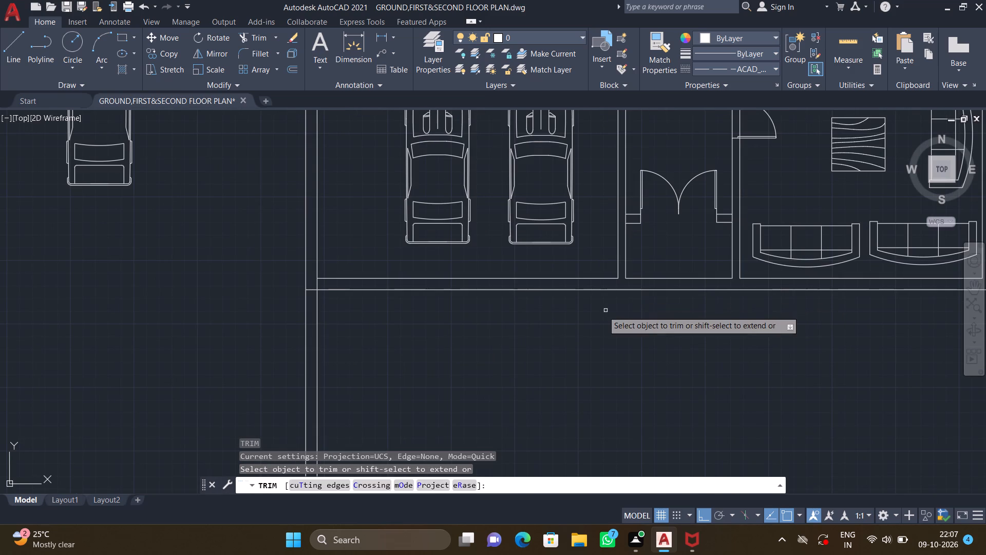
{"action": "left_click", "coordinate": [576, 277]}
{"action": "left_click", "coordinate": [578, 289]}
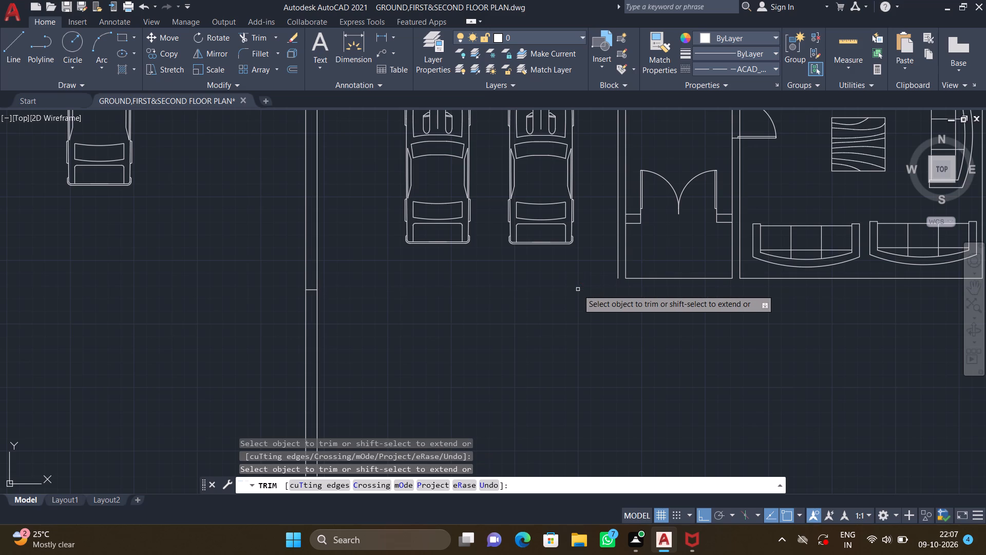
{"action": "scroll", "coordinate": [616, 309], "scroll_direction": "down", "scroll_amount": 1}
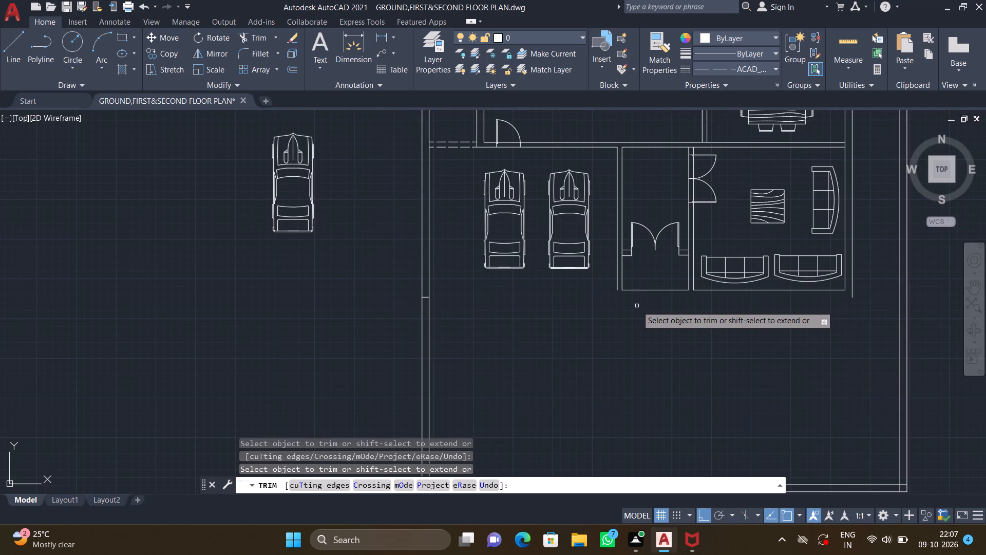
{"action": "key", "text": "l"}
{"action": "key", "text": "Return"}
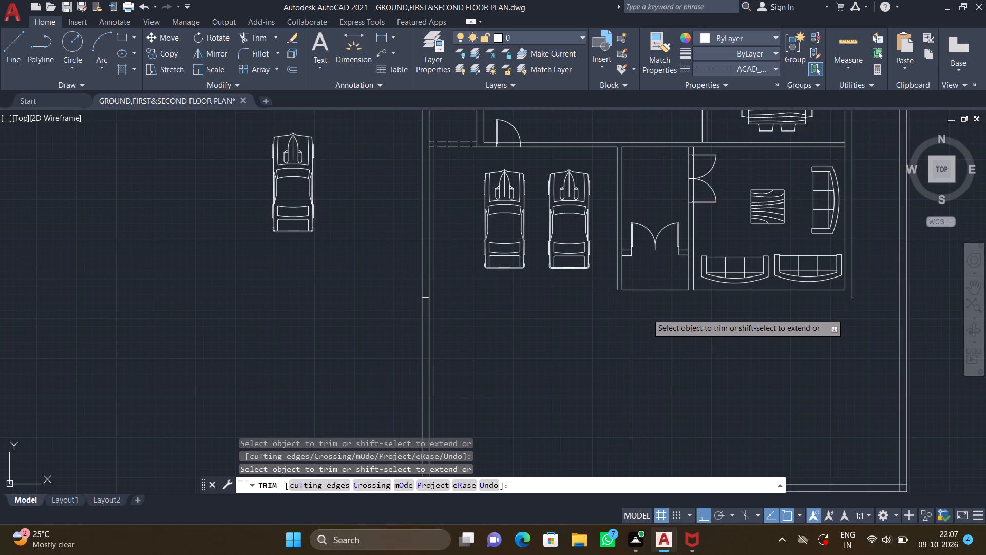
{"action": "key", "text": "Escape"}
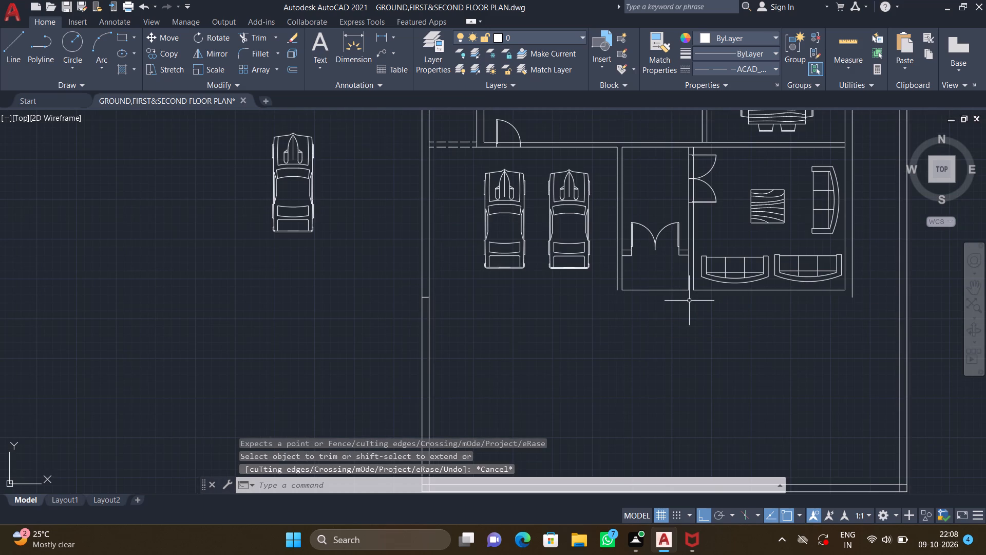
Draw a dashed line 27'-9" east from the west boundary wall's outer face below the cars, ending north at the sofa room's southwest wall corner.
{"action": "key", "text": "l"}
{"action": "key", "text": "Return"}
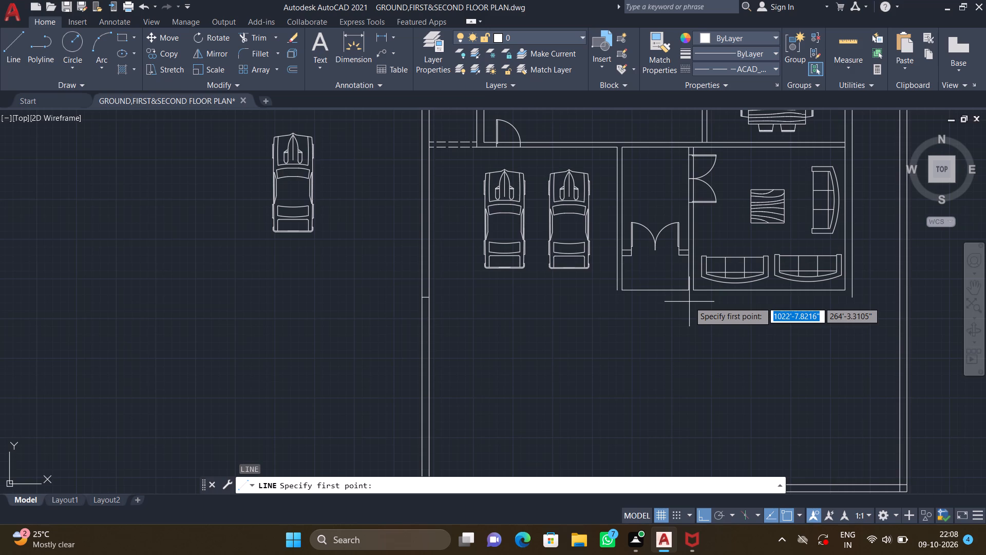
{"action": "scroll", "coordinate": [426, 304], "scroll_direction": "up", "scroll_amount": 1}
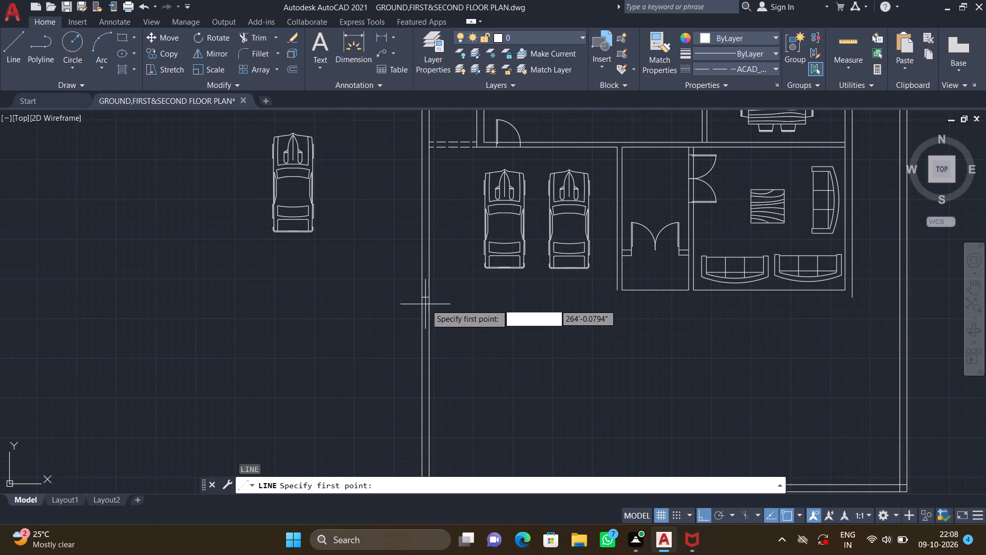
{"action": "left_click_drag", "start_coordinate": [426, 294], "coordinate": [439, 295]}
{"action": "scroll", "coordinate": [575, 298], "scroll_direction": "down", "scroll_amount": 2}
{"action": "middle_click_drag", "start_coordinate": [613, 294], "coordinate": [587, 300]}
{"action": "scroll", "coordinate": [613, 305], "scroll_direction": "up", "scroll_amount": 3}
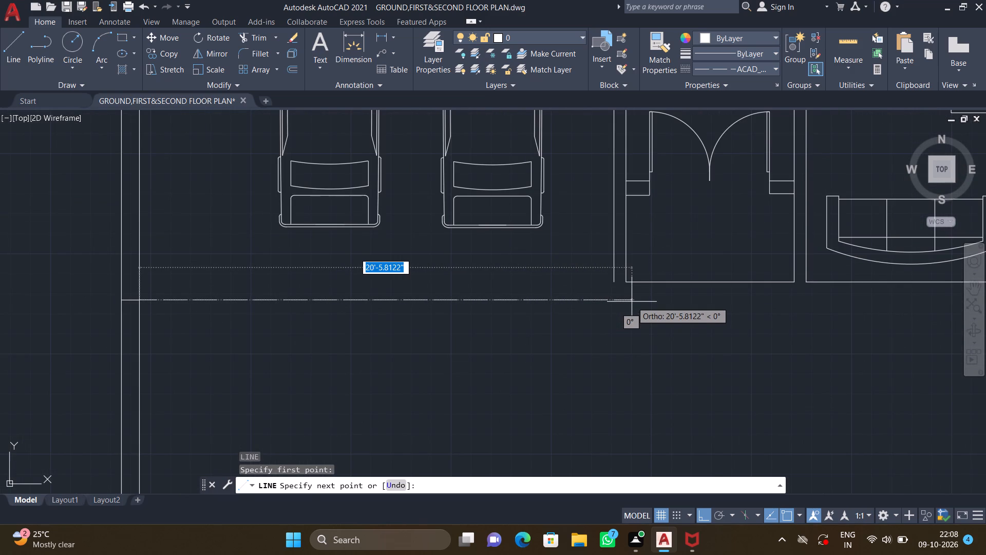
{"action": "middle_click_drag", "start_coordinate": [668, 310], "coordinate": [613, 307]}
{"action": "scroll", "coordinate": [745, 313], "scroll_direction": "up", "scroll_amount": 1}
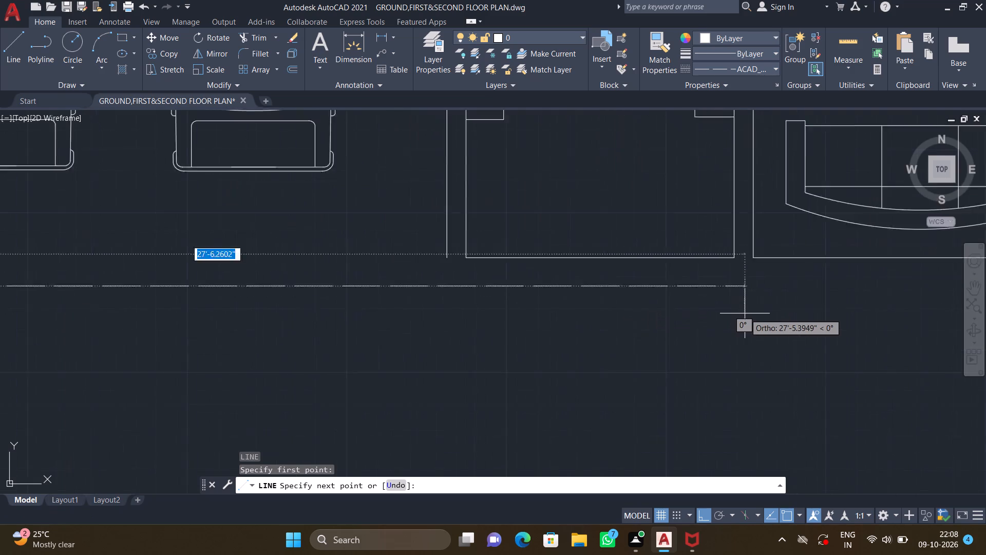
{"action": "scroll", "coordinate": [745, 313], "scroll_direction": "up", "scroll_amount": 1}
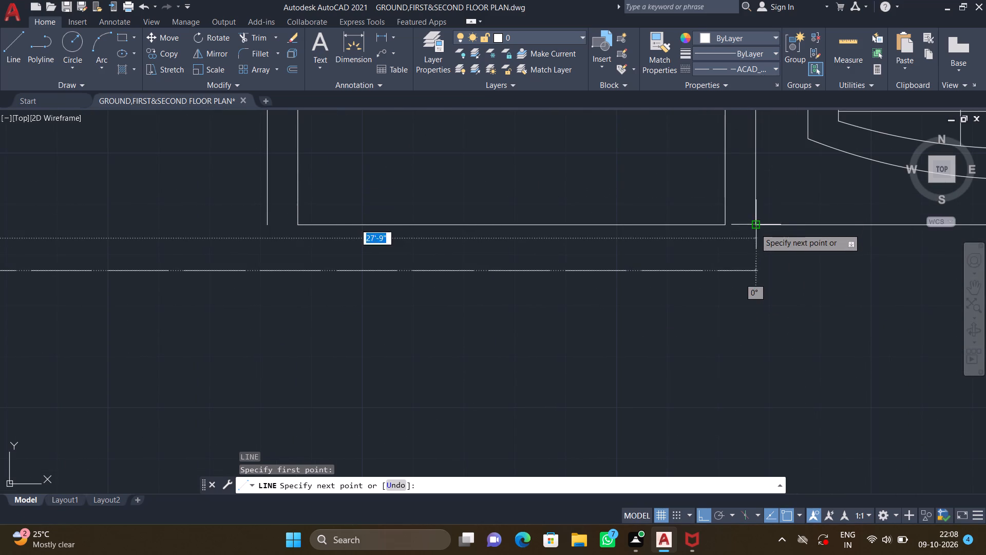
{"action": "left_click", "coordinate": [754, 271]}
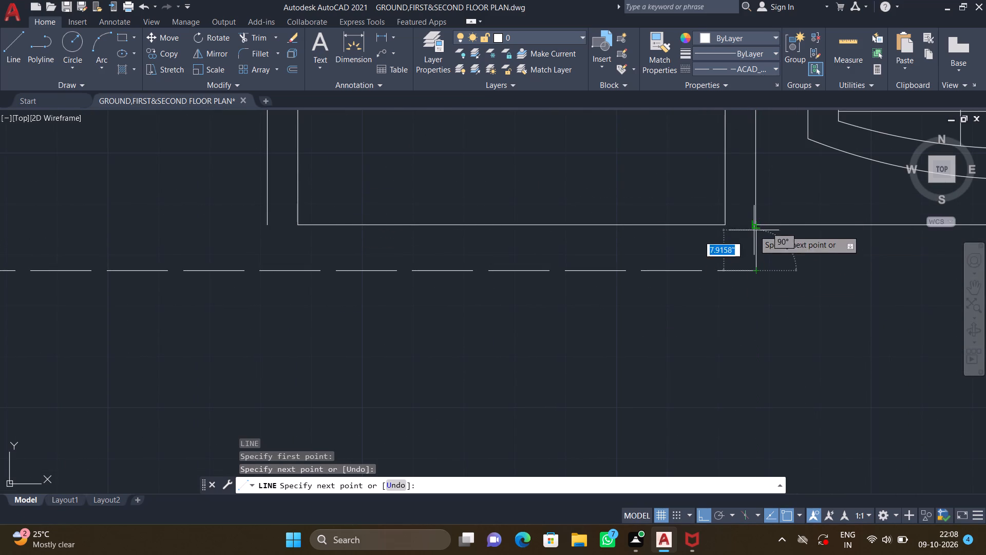
{"action": "left_click", "coordinate": [754, 225]}
{"action": "key", "text": "Return"}
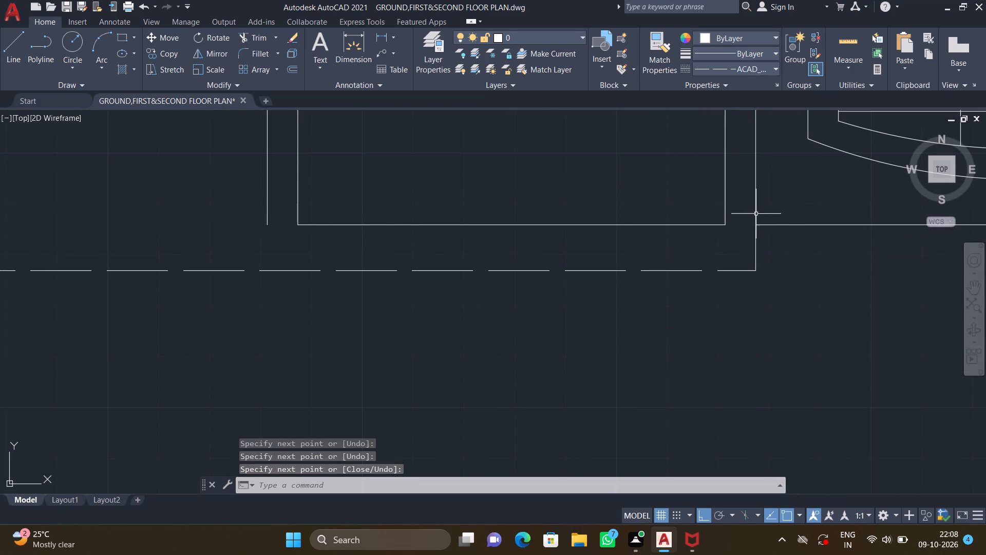
Extend the outer west wall line of the double-door entrance room south to the new dashed line.
{"action": "scroll", "coordinate": [749, 225], "scroll_direction": "down", "scroll_amount": 3}
{"action": "middle_click_drag", "start_coordinate": [583, 339], "coordinate": [671, 307]}
{"action": "middle_click_drag", "start_coordinate": [580, 356], "coordinate": [560, 380]}
{"action": "middle_click_drag", "start_coordinate": [729, 226], "coordinate": [597, 323]}
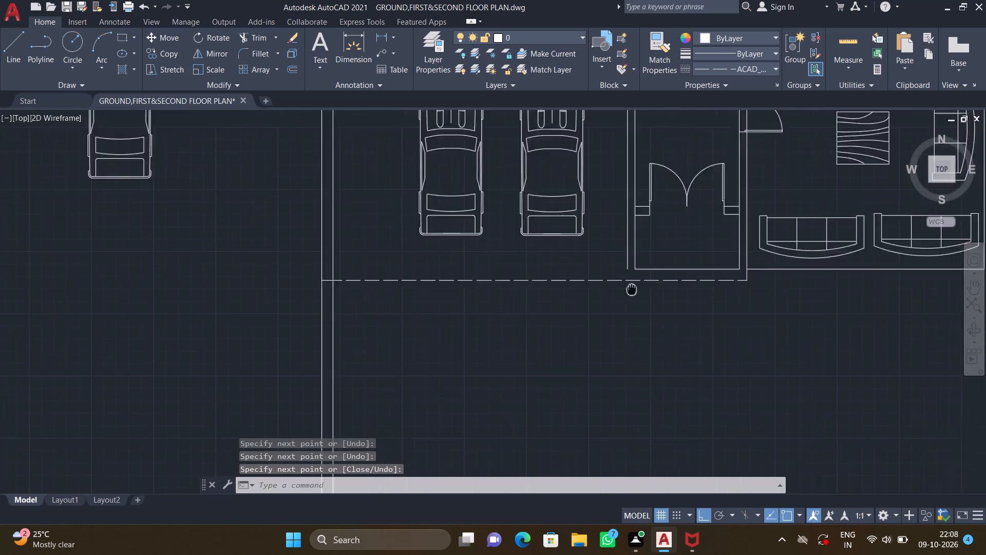
{"action": "middle_click_drag", "start_coordinate": [597, 323], "coordinate": [586, 352]}
{"action": "scroll", "coordinate": [566, 364], "scroll_direction": "up", "scroll_amount": 2}
{"action": "key", "text": "e"}
{"action": "key", "text": "x"}
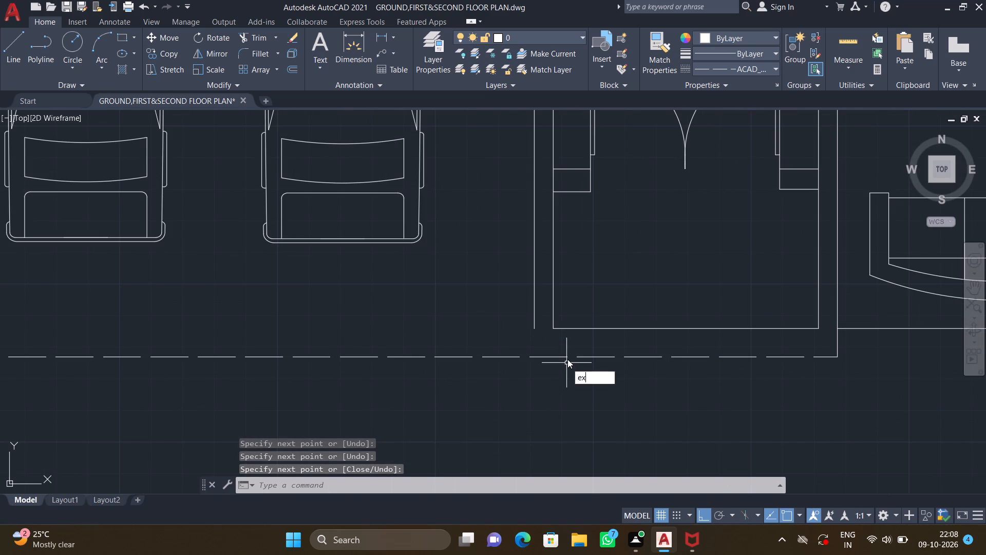
{"action": "key", "text": "Return"}
{"action": "left_click", "coordinate": [533, 320]}
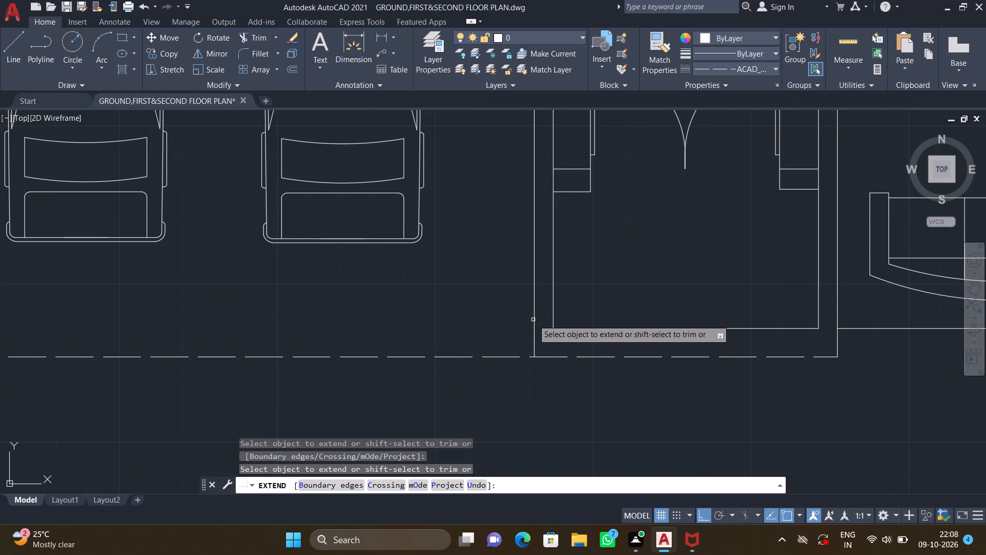
{"action": "scroll", "coordinate": [575, 407], "scroll_direction": "down", "scroll_amount": 1}
{"action": "key", "text": "Return"}
{"action": "scroll", "coordinate": [577, 409], "scroll_direction": "down", "scroll_amount": 1}
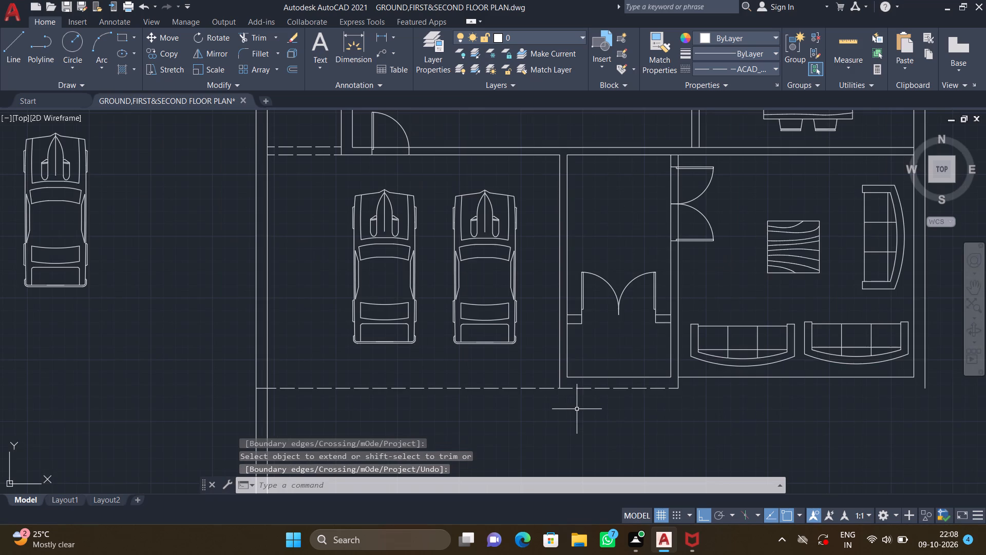
Draw a vertical dashed line from the dashed line below the entrance room south to the south boundary wall's inner face.
{"action": "scroll", "coordinate": [579, 397], "scroll_direction": "down", "scroll_amount": 1}
{"action": "middle_click_drag", "start_coordinate": [591, 445], "coordinate": [526, 339]}
{"action": "scroll", "coordinate": [526, 339], "scroll_direction": "down", "scroll_amount": 1}
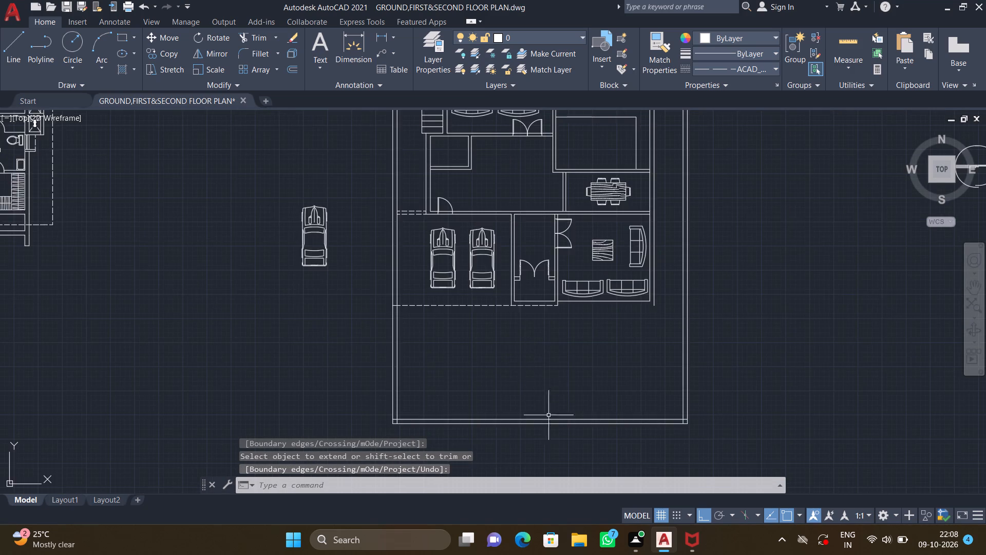
{"action": "scroll", "coordinate": [545, 411], "scroll_direction": "down", "scroll_amount": 1}
{"action": "middle_click_drag", "start_coordinate": [527, 384], "coordinate": [465, 311]}
{"action": "key", "text": "l"}
{"action": "key", "text": "Return"}
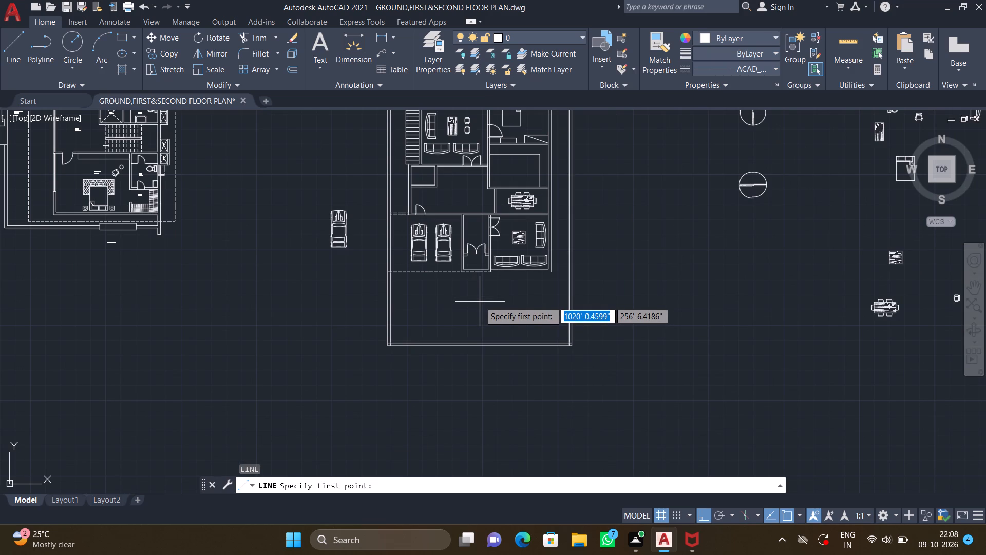
{"action": "scroll", "coordinate": [476, 286], "scroll_direction": "up", "scroll_amount": 2}
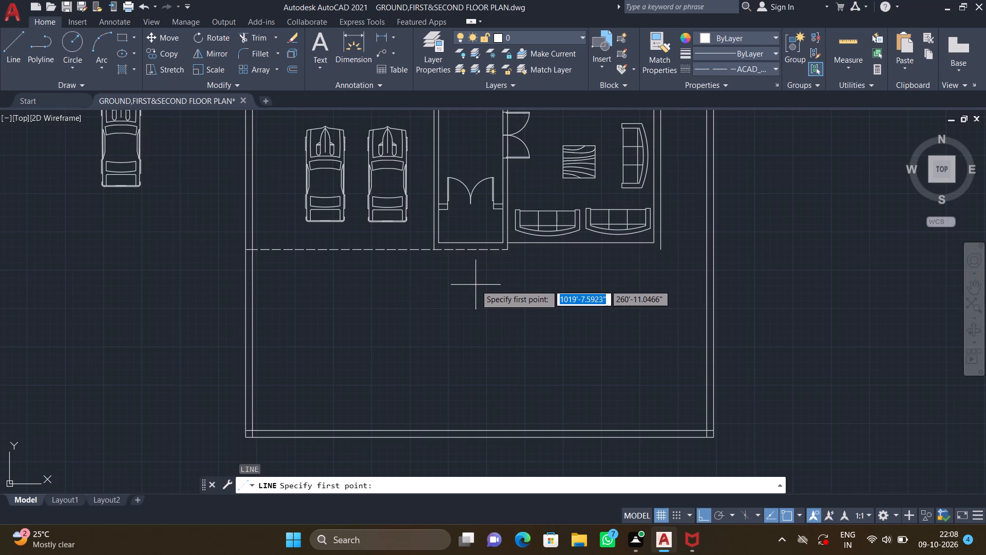
{"action": "left_click", "coordinate": [480, 249]}
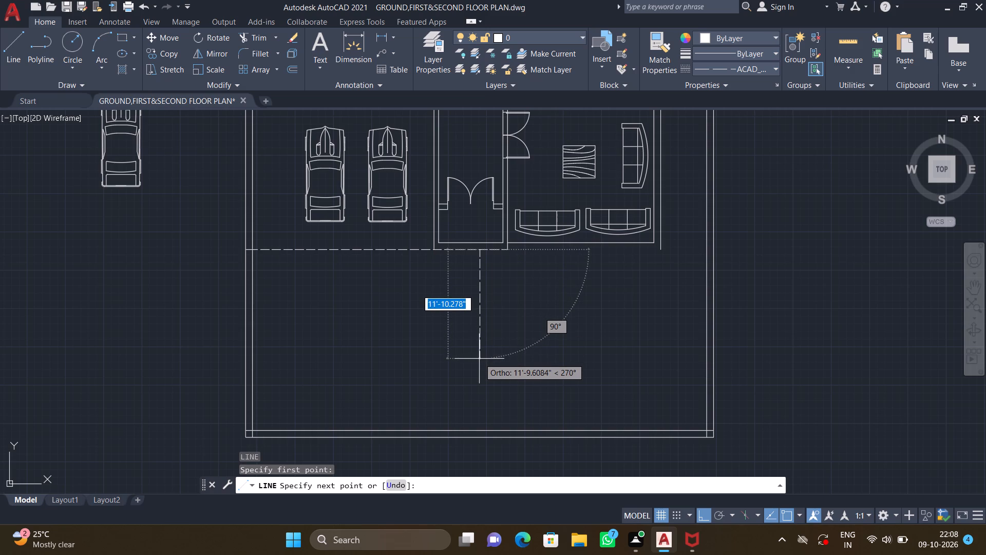
{"action": "middle_click_drag", "start_coordinate": [476, 354], "coordinate": [470, 339]}
{"action": "scroll", "coordinate": [473, 343], "scroll_direction": "down", "scroll_amount": 1}
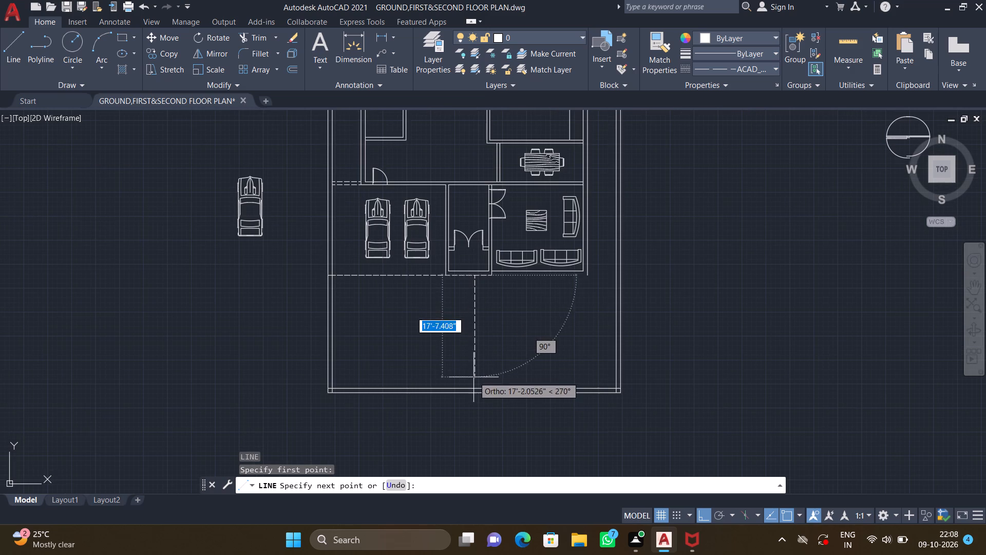
{"action": "left_click", "coordinate": [473, 387]}
{"action": "key", "text": "Return"}
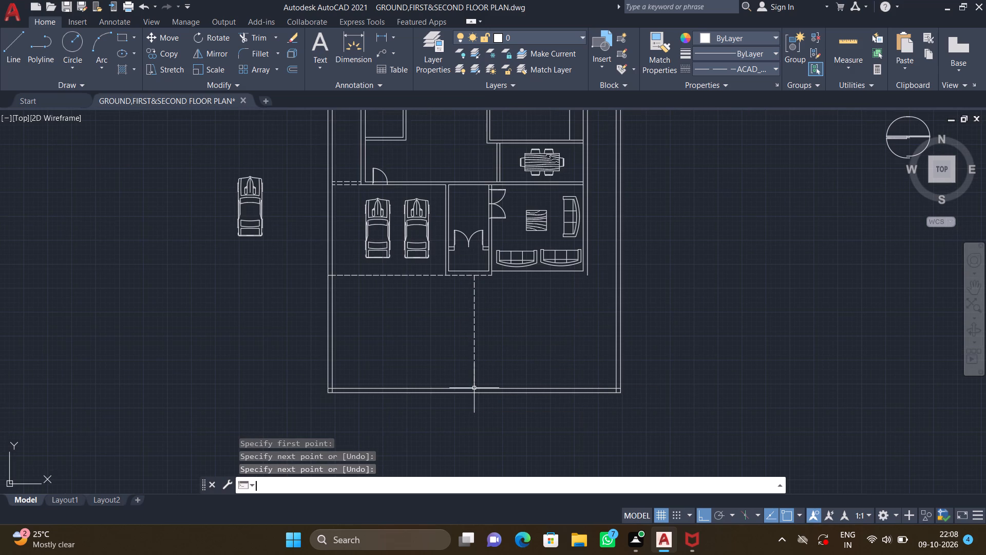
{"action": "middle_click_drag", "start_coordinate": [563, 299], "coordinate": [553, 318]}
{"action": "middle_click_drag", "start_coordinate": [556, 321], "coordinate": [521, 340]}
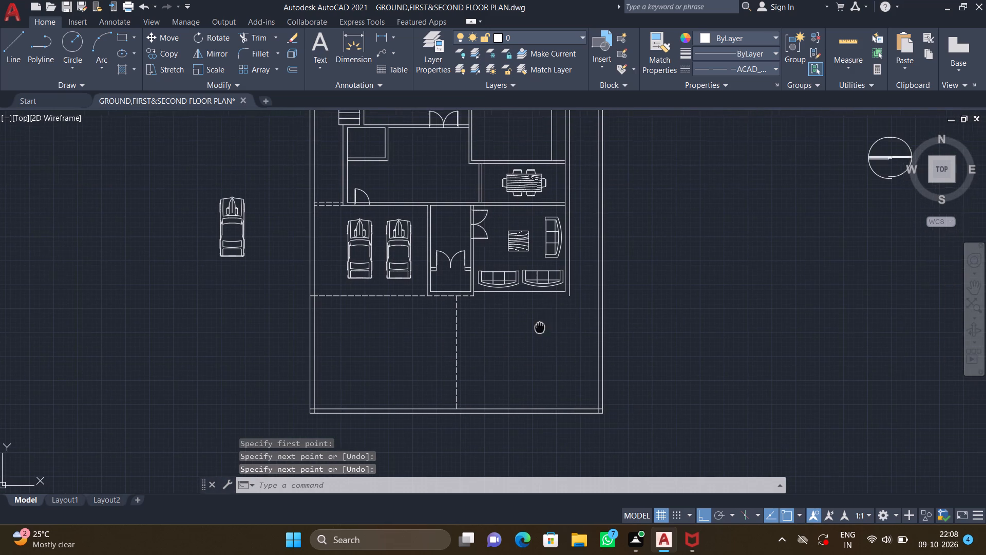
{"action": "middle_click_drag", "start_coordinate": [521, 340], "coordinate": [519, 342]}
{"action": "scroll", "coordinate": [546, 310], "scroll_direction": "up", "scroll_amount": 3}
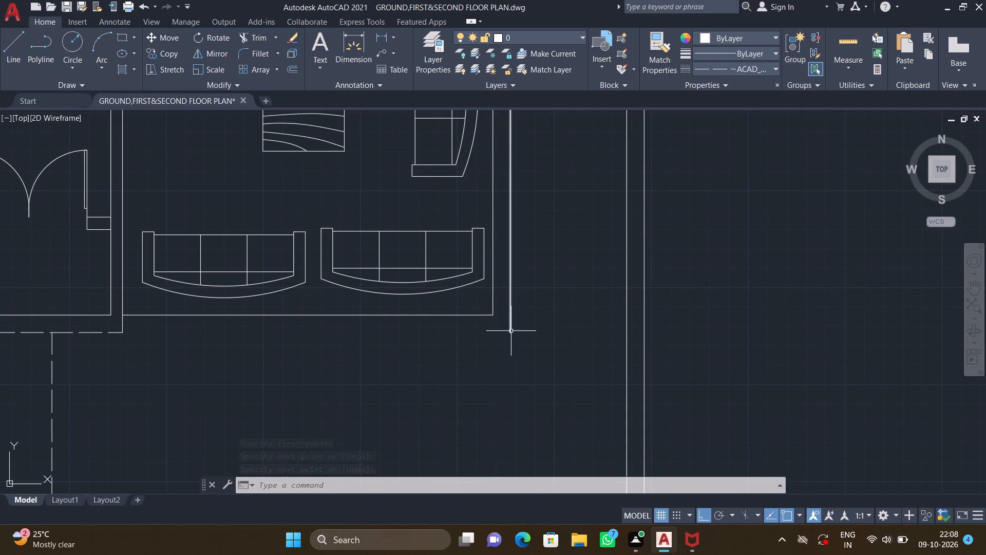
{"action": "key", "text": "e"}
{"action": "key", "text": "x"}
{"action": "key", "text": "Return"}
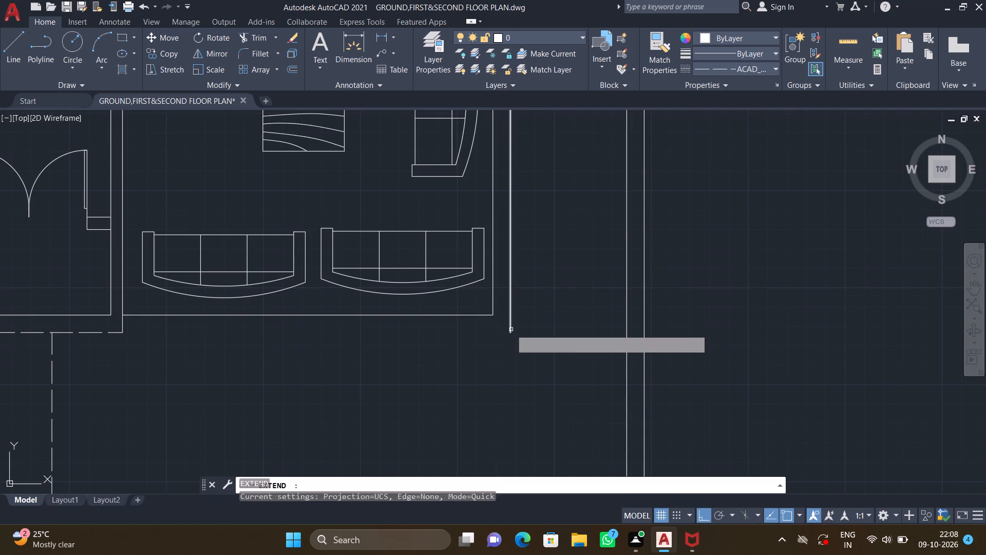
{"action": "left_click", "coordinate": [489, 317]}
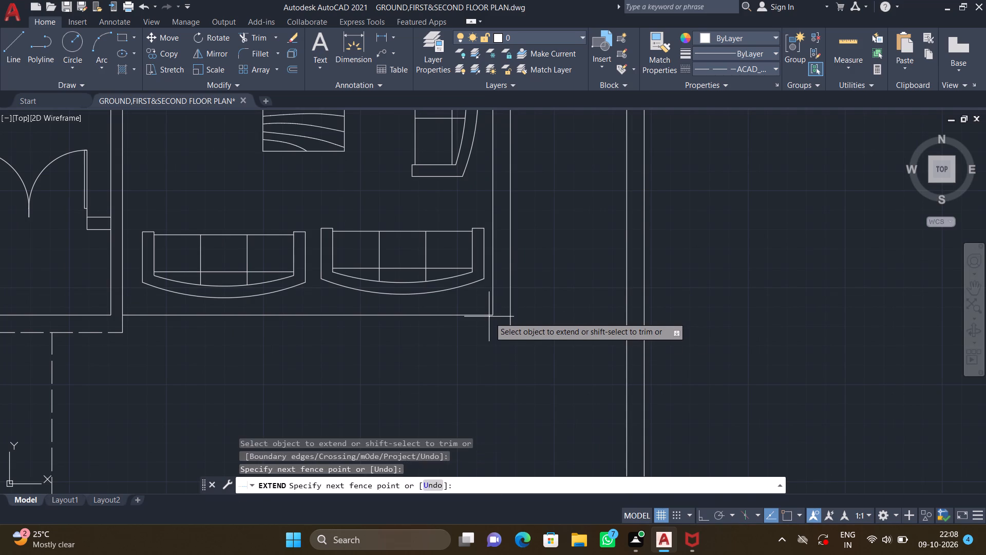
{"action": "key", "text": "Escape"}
Draw a short line from the sofa room's southeast inner corner east to the outer line of the east wall.
{"action": "scroll", "coordinate": [506, 327], "scroll_direction": "up", "scroll_amount": 2}
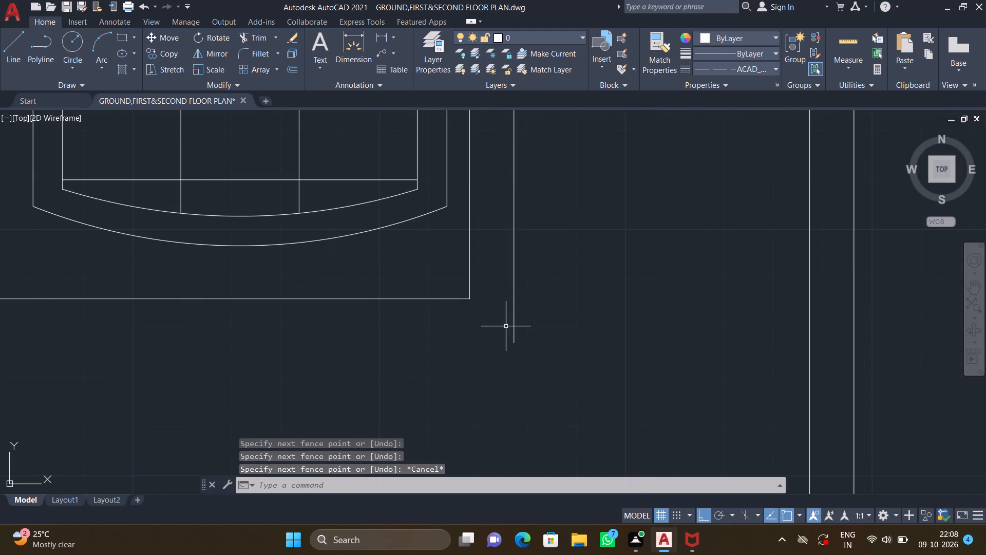
{"action": "key", "text": "l"}
{"action": "key", "text": "Return"}
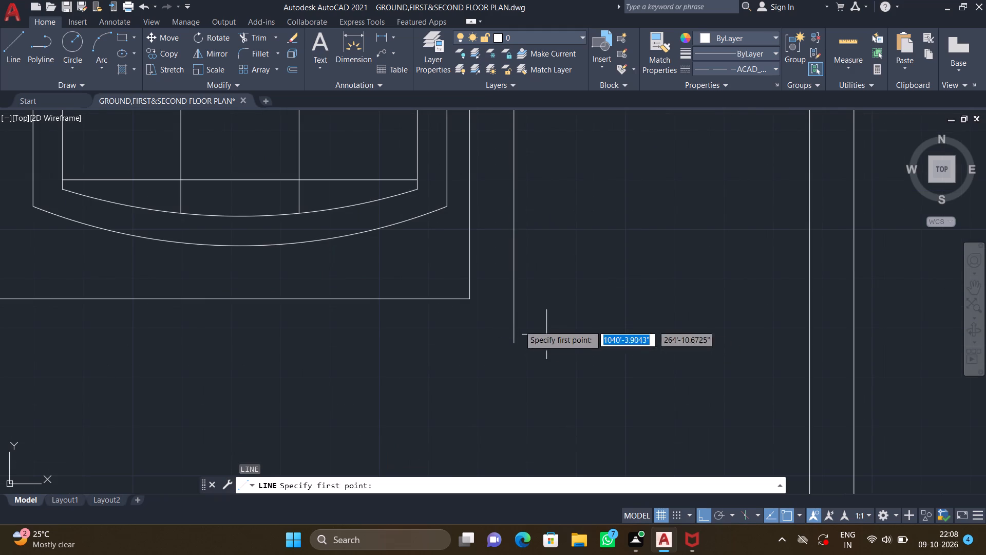
{"action": "scroll", "coordinate": [462, 303], "scroll_direction": "up", "scroll_amount": 2}
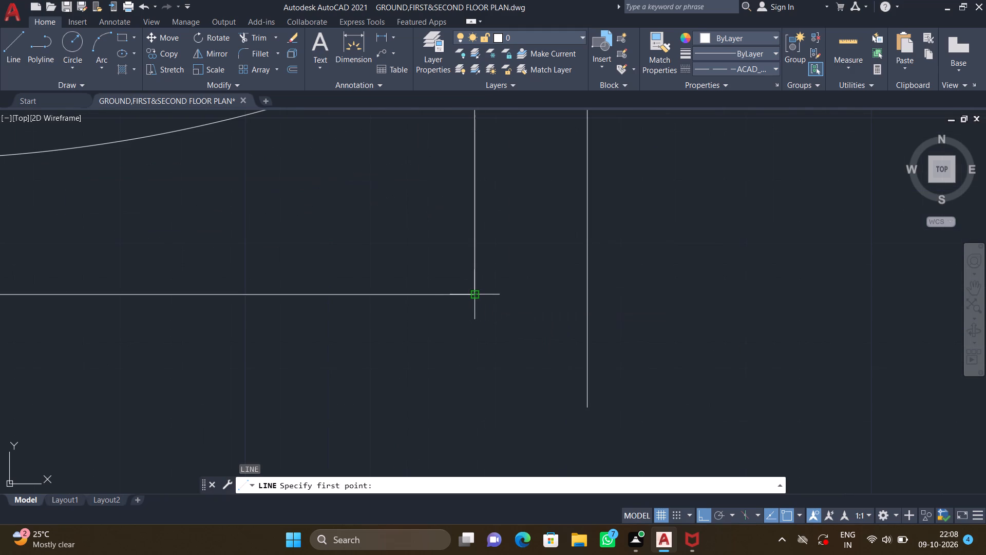
{"action": "left_click", "coordinate": [478, 293]}
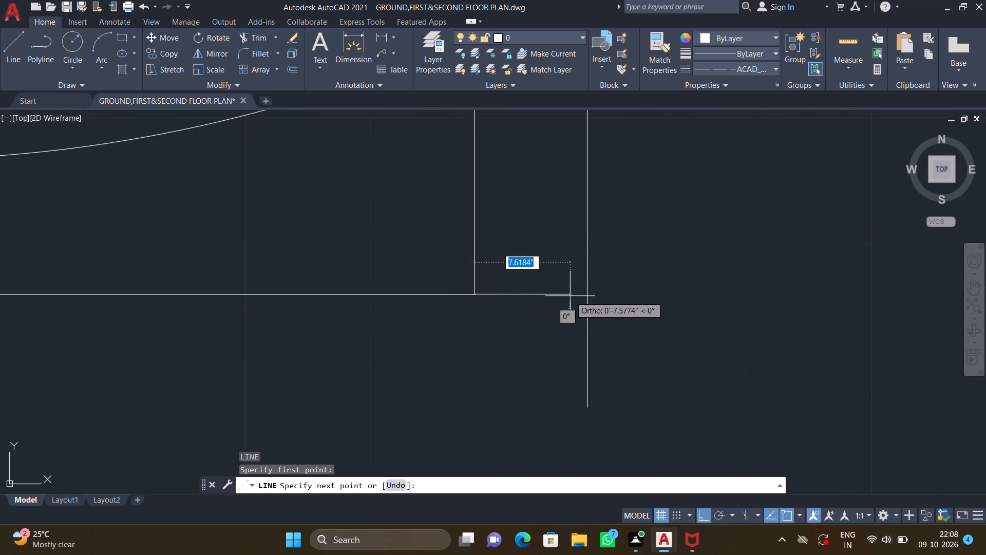
{"action": "left_click", "coordinate": [586, 296]}
{"action": "key", "text": "Return"}
Offset the sofa room's south wall line 9" to the south to form the wall's outer face.
{"action": "scroll", "coordinate": [552, 339], "scroll_direction": "down", "scroll_amount": 4}
{"action": "middle_click_drag", "start_coordinate": [456, 385], "coordinate": [471, 375]}
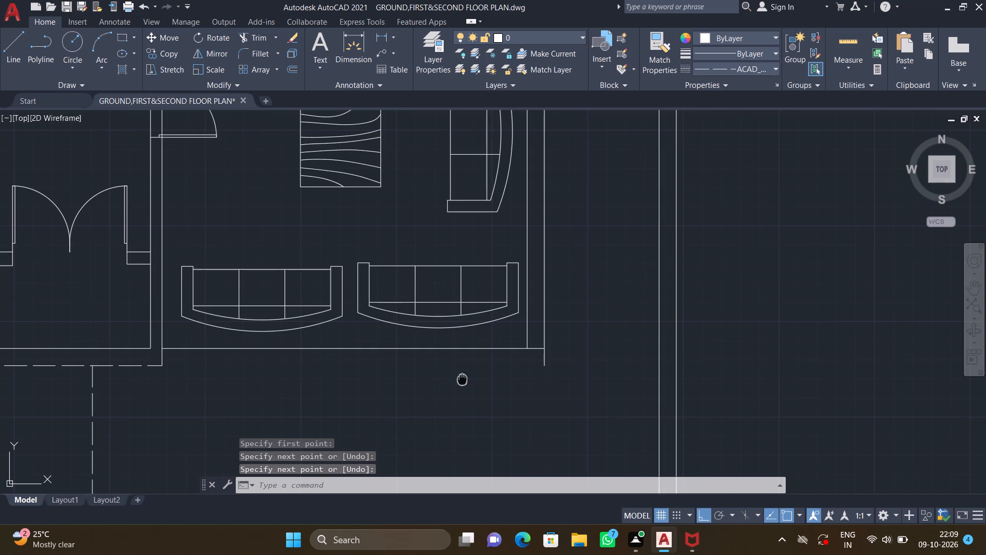
{"action": "middle_click_drag", "start_coordinate": [471, 375], "coordinate": [571, 347]}
{"action": "scroll", "coordinate": [573, 348], "scroll_direction": "down", "scroll_amount": 2}
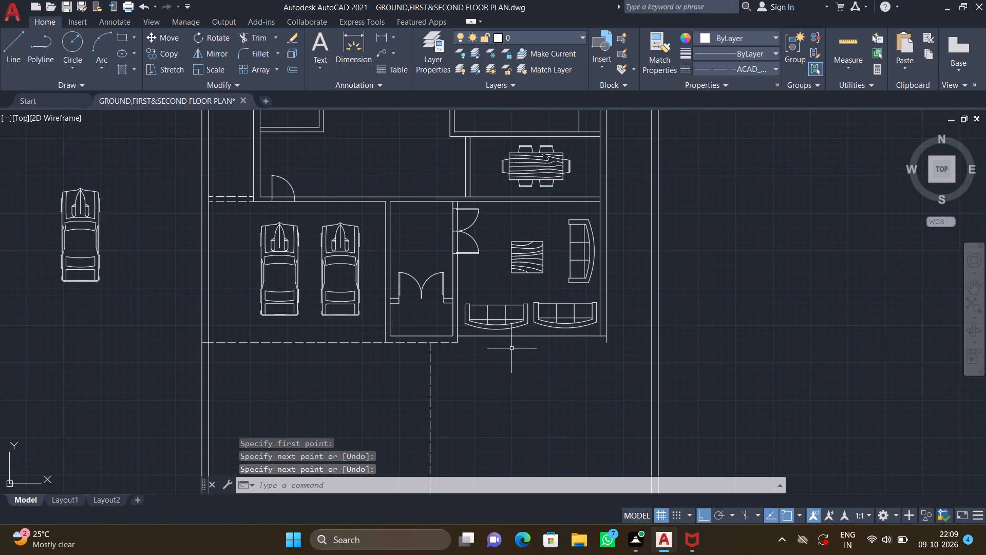
{"action": "key", "text": "o"}
{"action": "key", "text": "Return"}
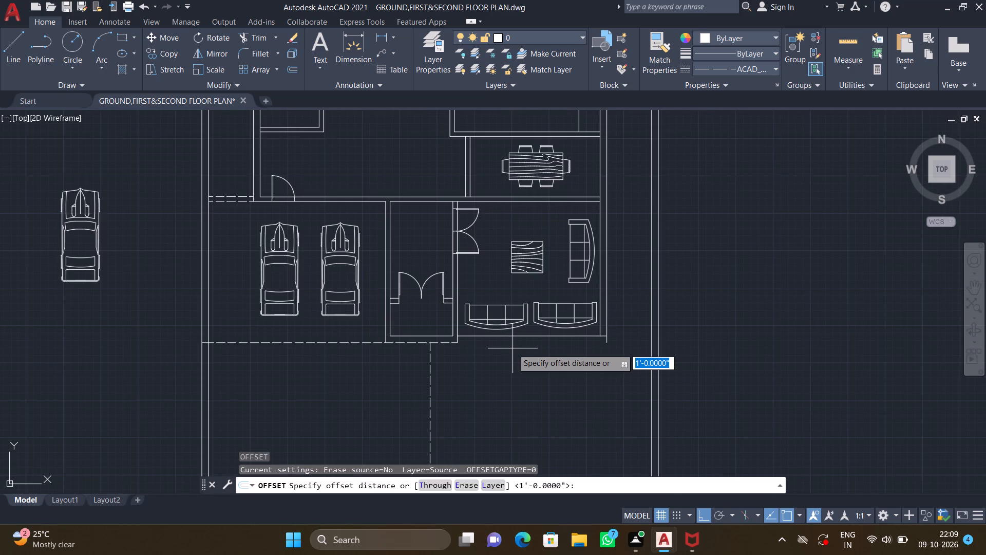
{"action": "type", "text": "9\""}
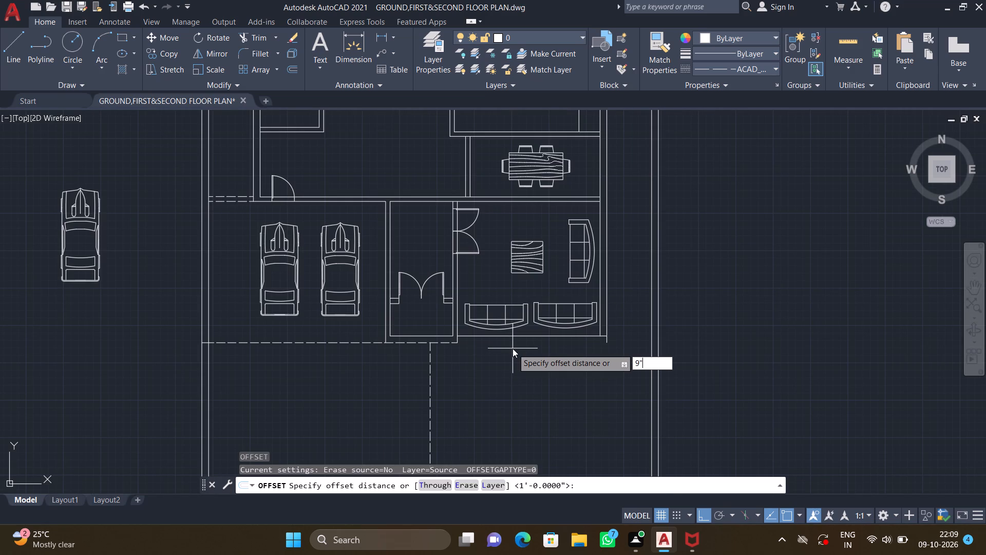
{"action": "key", "text": "Return"}
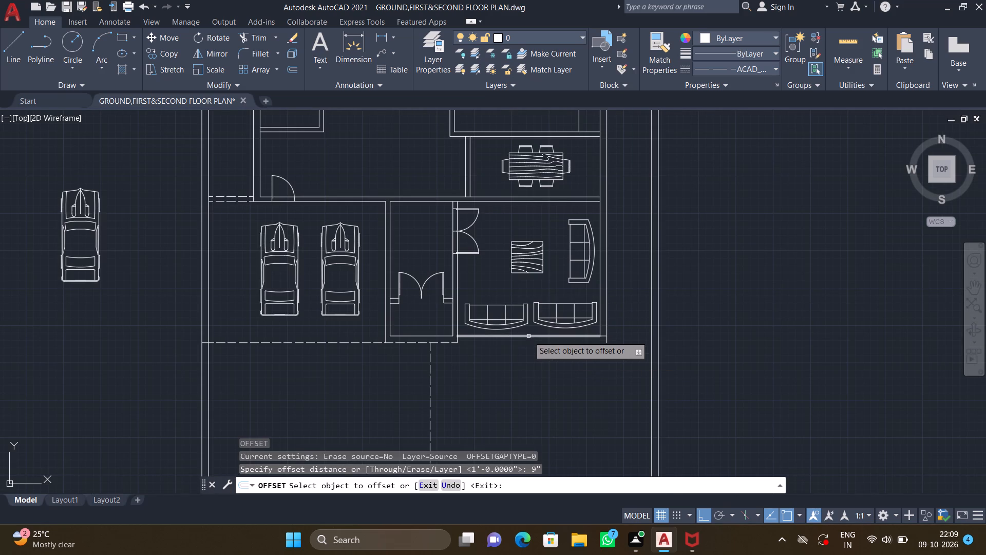
{"action": "left_click", "coordinate": [528, 336]}
{"action": "left_click", "coordinate": [529, 361]}
{"action": "key", "text": "Return"}
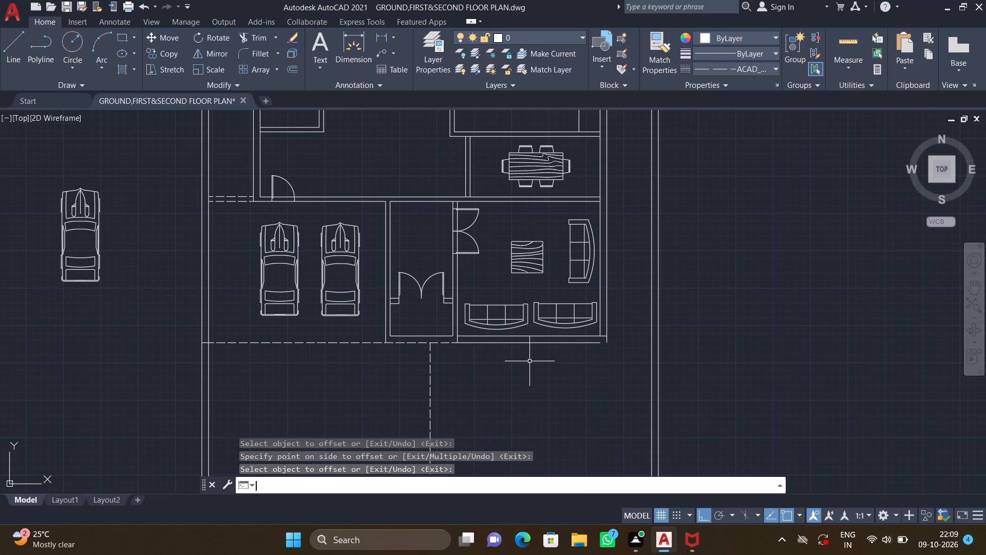
Draw a line joining the east end of the offset south wall line to the bottom end of the outer east wall line.
{"action": "scroll", "coordinate": [619, 365], "scroll_direction": "up", "scroll_amount": 2}
{"action": "middle_click_drag", "start_coordinate": [596, 360], "coordinate": [599, 387]}
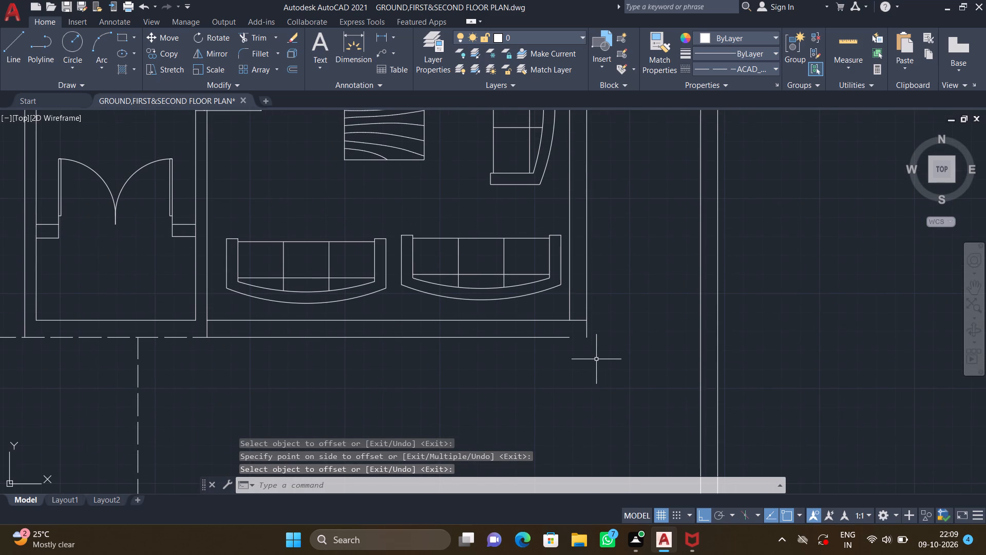
{"action": "key", "text": "l"}
{"action": "key", "text": "Return"}
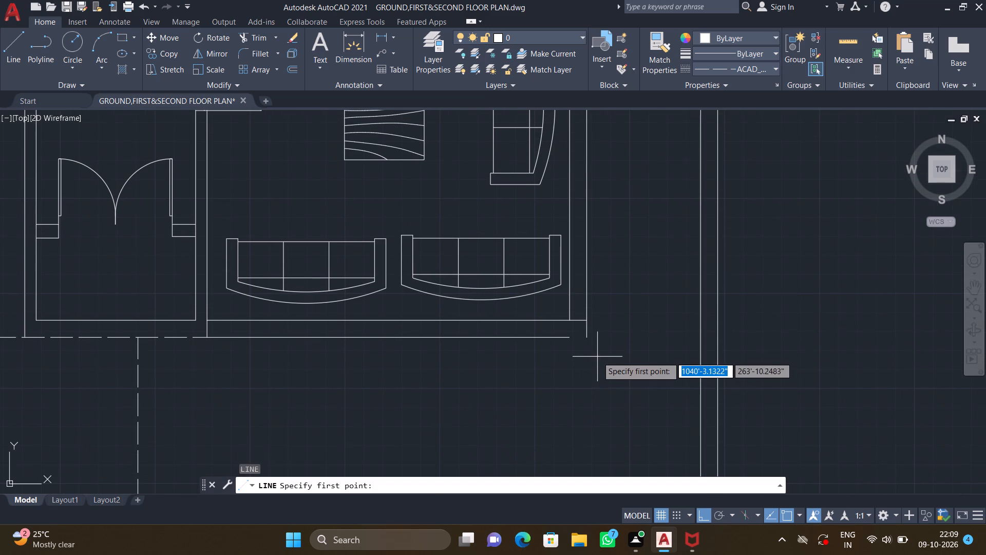
{"action": "scroll", "coordinate": [585, 343], "scroll_direction": "up", "scroll_amount": 3}
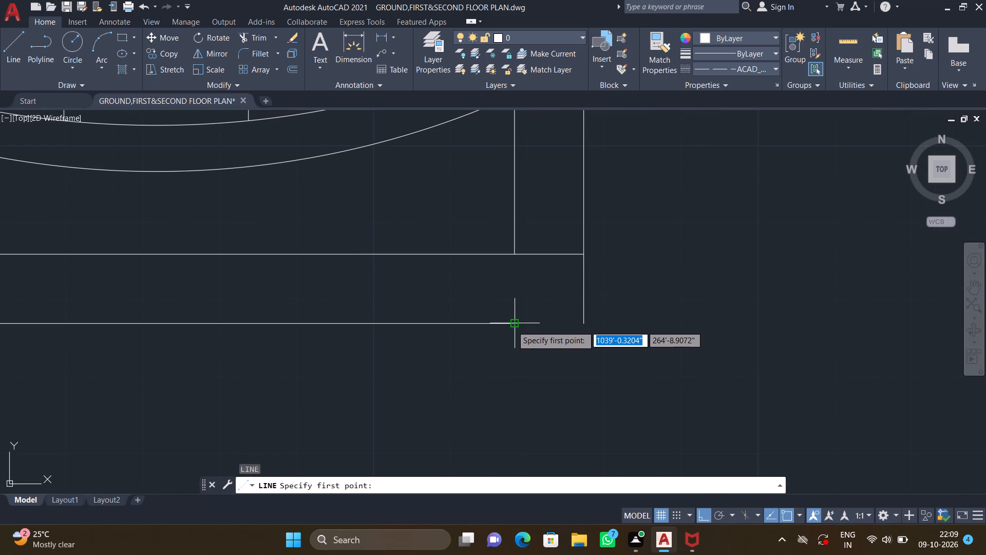
{"action": "left_click", "coordinate": [512, 326]}
{"action": "left_click", "coordinate": [585, 323]}
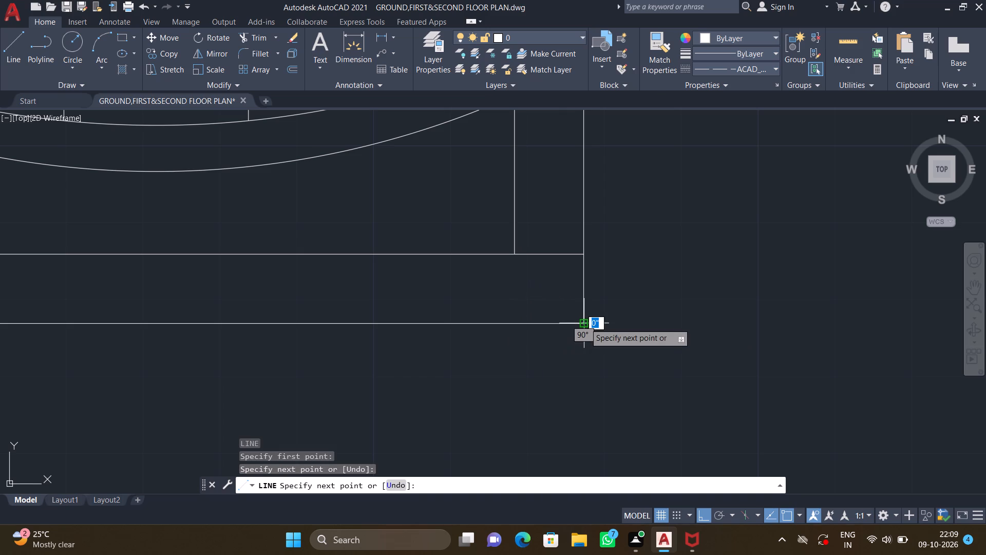
Draw a dashed line from the sofa room's outer east wall east to the boundary wall, level with the south wall's inner face.
{"action": "key", "text": "Return"}
{"action": "scroll", "coordinate": [664, 343], "scroll_direction": "down", "scroll_amount": 2}
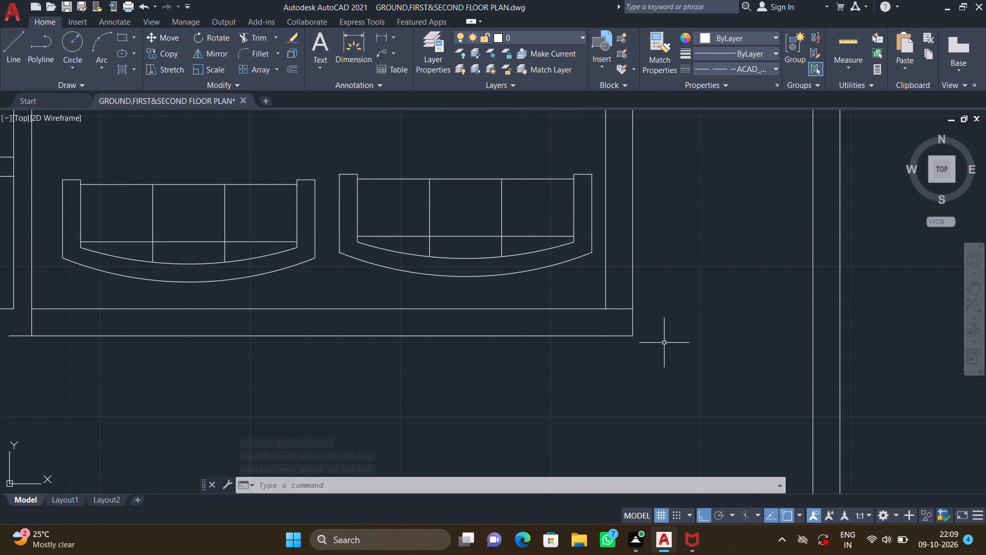
{"action": "scroll", "coordinate": [661, 344], "scroll_direction": "down", "scroll_amount": 5}
{"action": "middle_click_drag", "start_coordinate": [649, 362], "coordinate": [630, 332]}
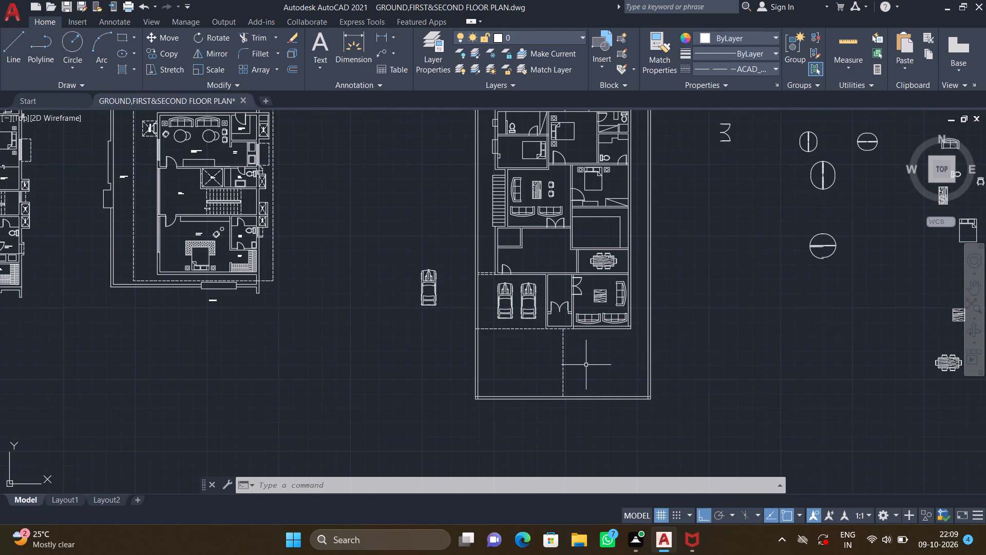
{"action": "scroll", "coordinate": [565, 359], "scroll_direction": "up", "scroll_amount": 2}
{"action": "middle_click_drag", "start_coordinate": [594, 309], "coordinate": [554, 330]}
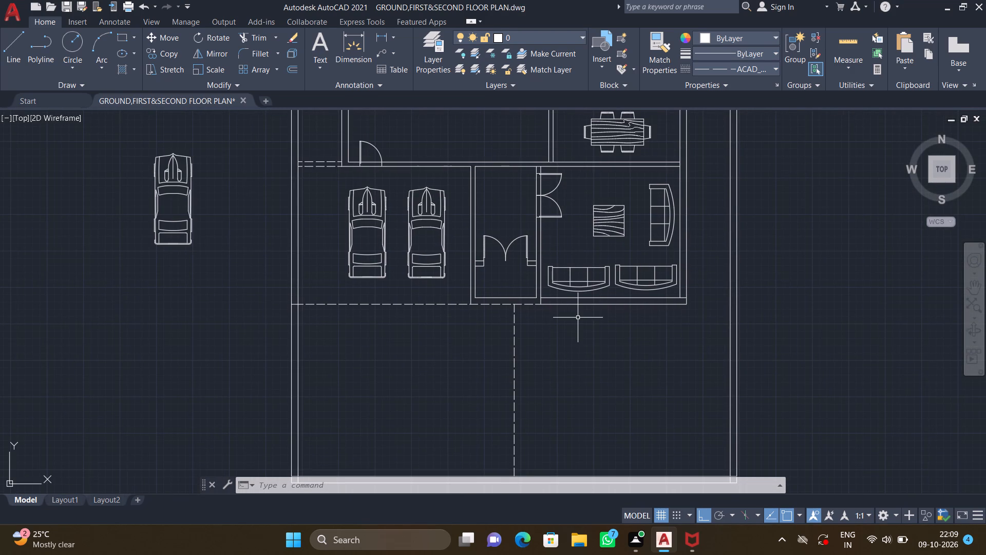
{"action": "middle_click_drag", "start_coordinate": [601, 304], "coordinate": [520, 329]}
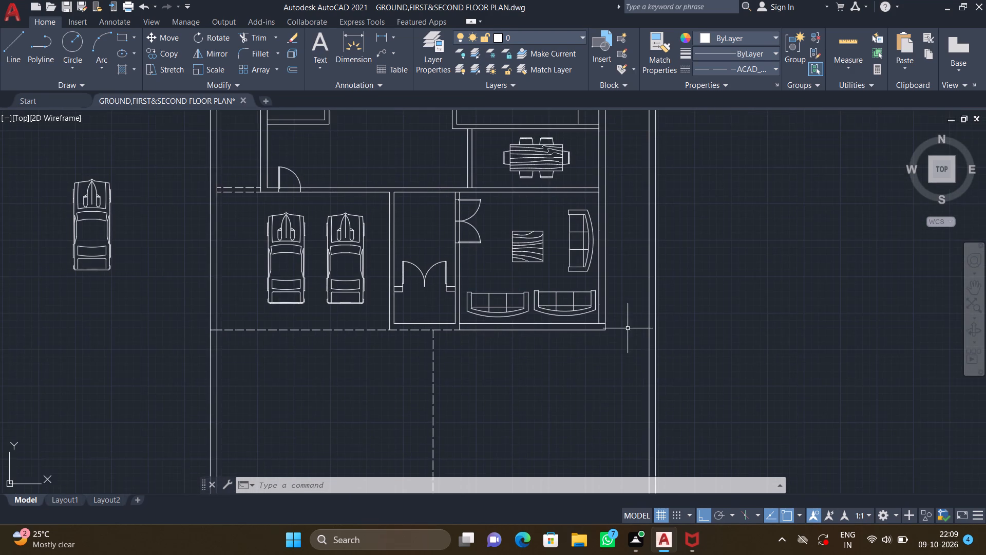
{"action": "scroll", "coordinate": [625, 325], "scroll_direction": "up", "scroll_amount": 2}
{"action": "key", "text": "l"}
{"action": "key", "text": "Return"}
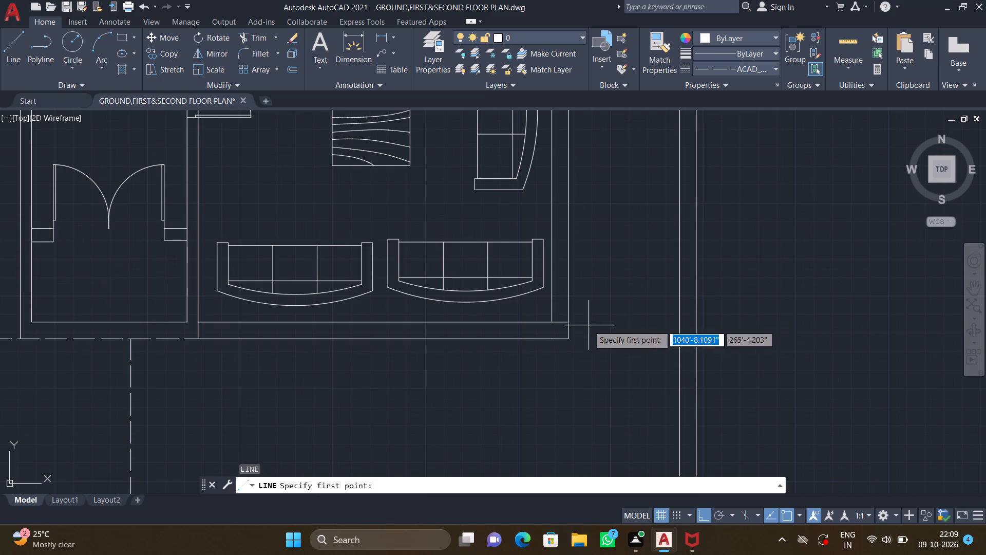
{"action": "scroll", "coordinate": [570, 325], "scroll_direction": "up", "scroll_amount": 1}
{"action": "left_click_drag", "start_coordinate": [564, 322], "coordinate": [571, 322]}
{"action": "left_click", "coordinate": [743, 322]}
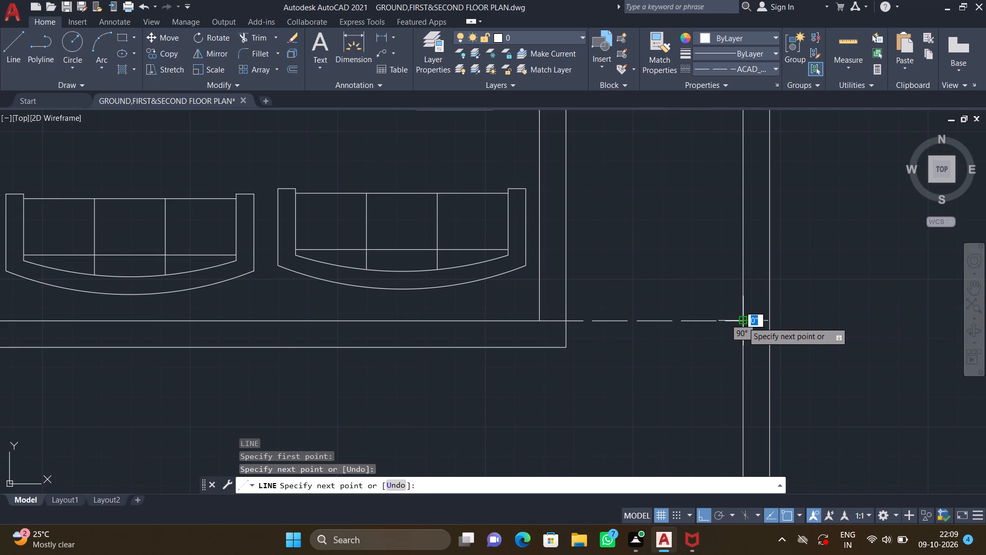
{"action": "key", "text": "Return"}
Draw a parallel dashed line from the sofa room's outer southeast corner east to the boundary wall's inner face.
{"action": "key", "text": "space"}
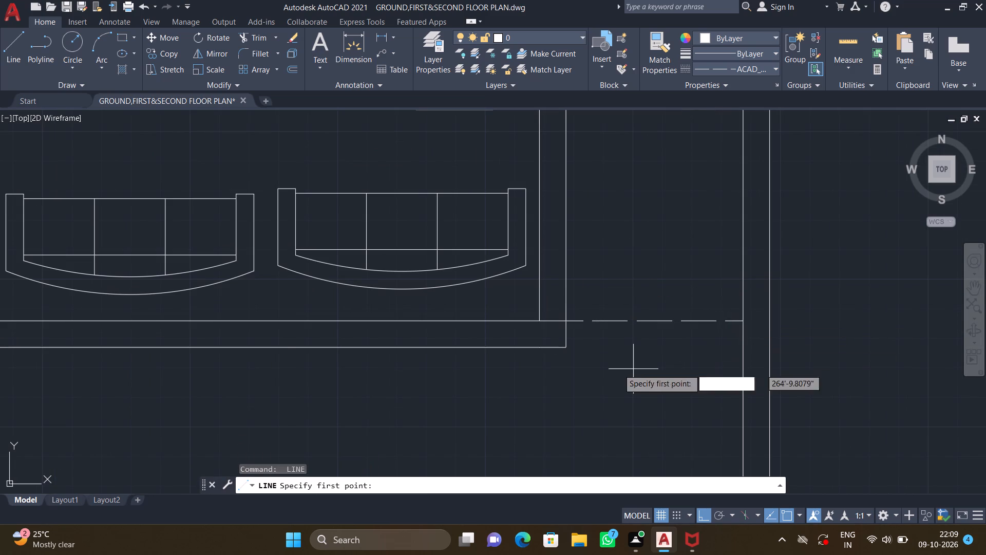
{"action": "left_click", "coordinate": [566, 346]}
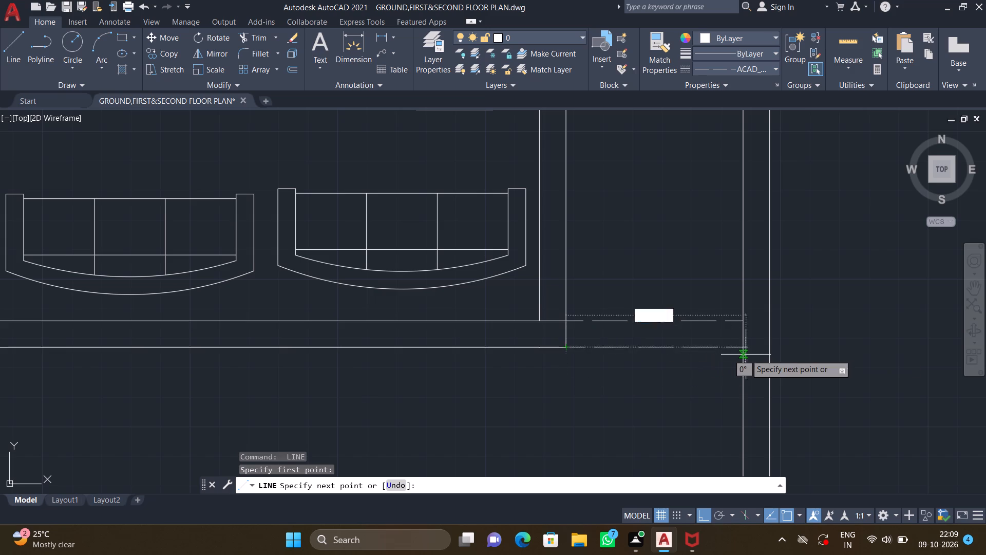
{"action": "left_click", "coordinate": [744, 347]}
{"action": "key", "text": "Return"}
Set the current linetype to Continuous.
{"action": "scroll", "coordinate": [632, 386], "scroll_direction": "down", "scroll_amount": 3}
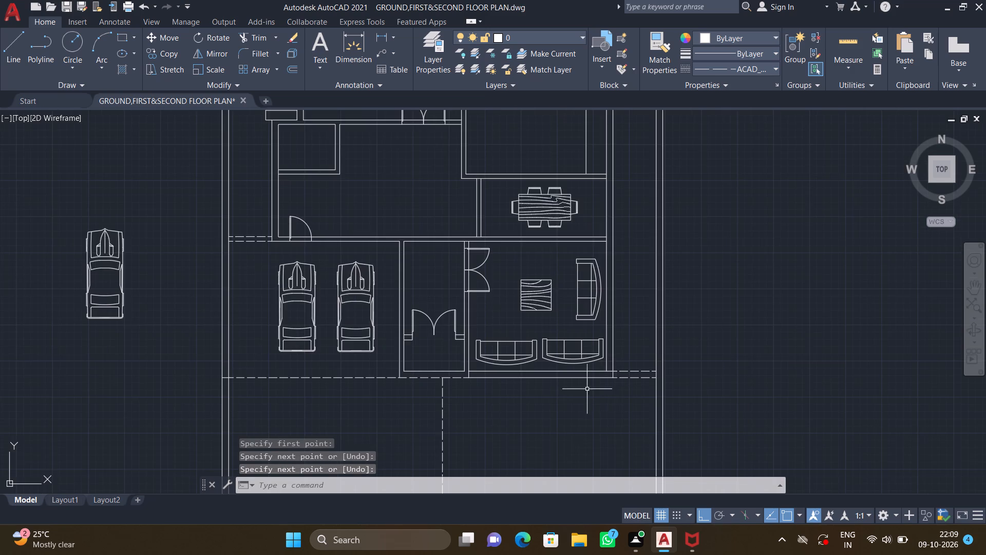
{"action": "scroll", "coordinate": [583, 390], "scroll_direction": "down", "scroll_amount": 2}
{"action": "left_click", "coordinate": [727, 64]}
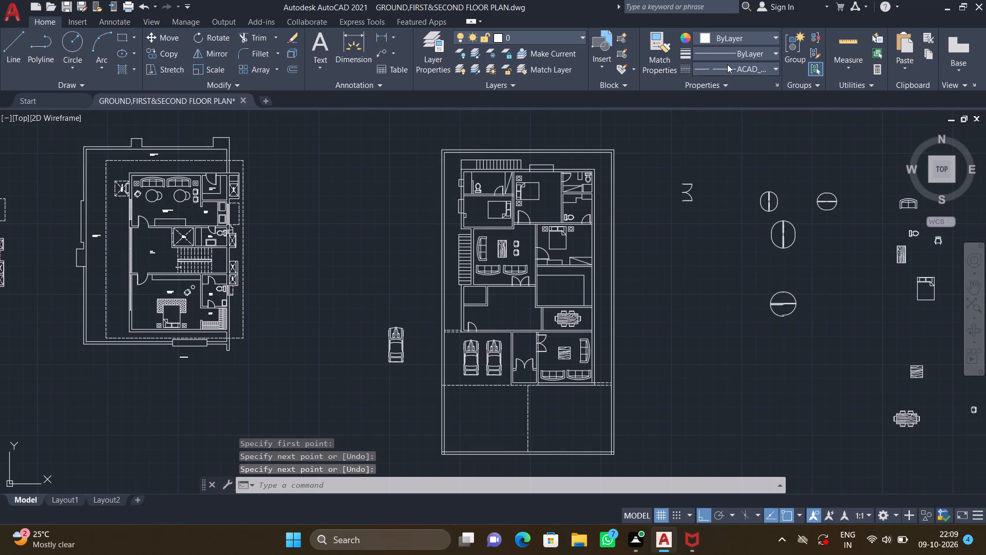
{"action": "left_click", "coordinate": [738, 126]}
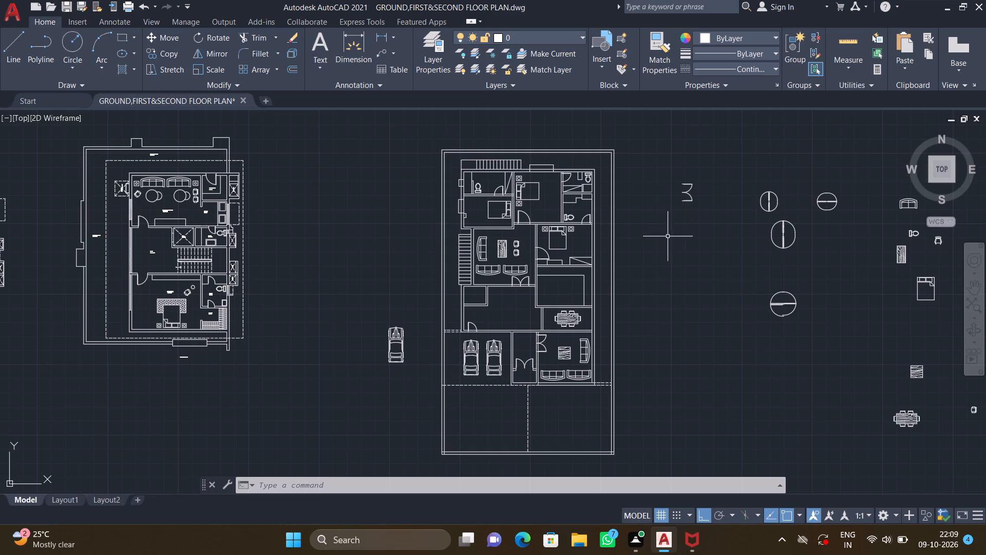
Draw a three-sided outline 12' wide and about 2'-2" deep, projecting south from the inner face line of the sofa room's south wall.
{"action": "middle_click_drag", "start_coordinate": [664, 235], "coordinate": [665, 207]}
{"action": "scroll", "coordinate": [584, 357], "scroll_direction": "up", "scroll_amount": 1}
{"action": "middle_click_drag", "start_coordinate": [562, 347], "coordinate": [604, 309]}
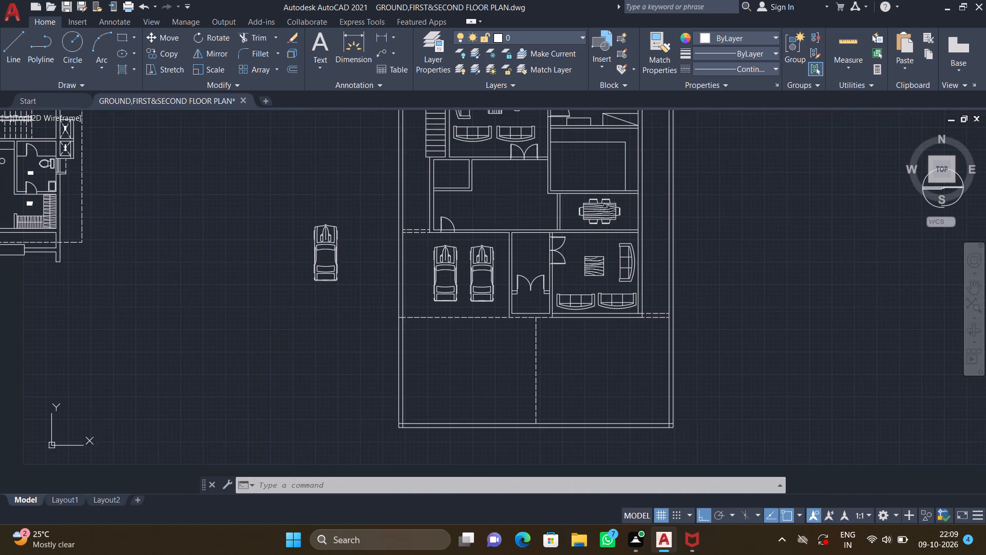
{"action": "scroll", "coordinate": [585, 332], "scroll_direction": "up", "scroll_amount": 3}
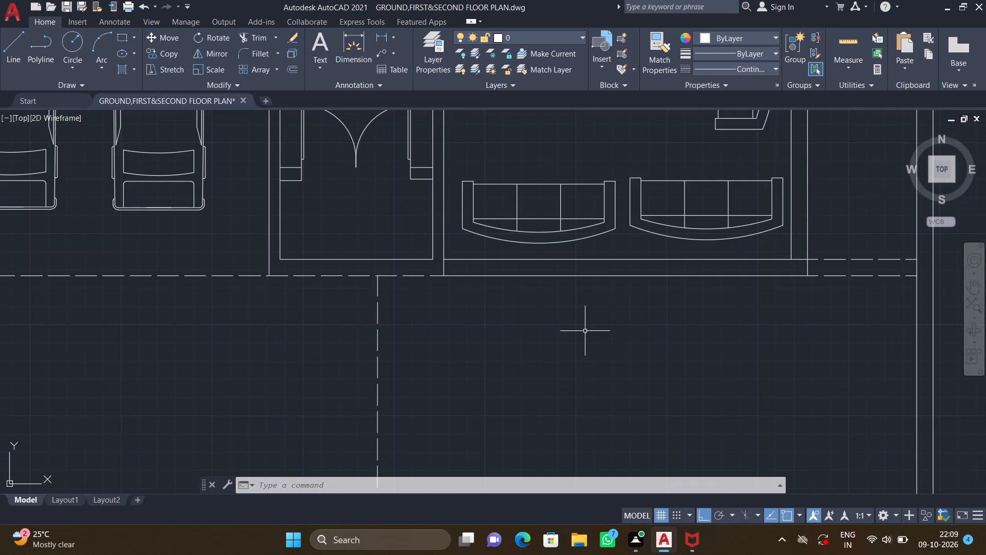
{"action": "key", "text": "l"}
{"action": "key", "text": "Return"}
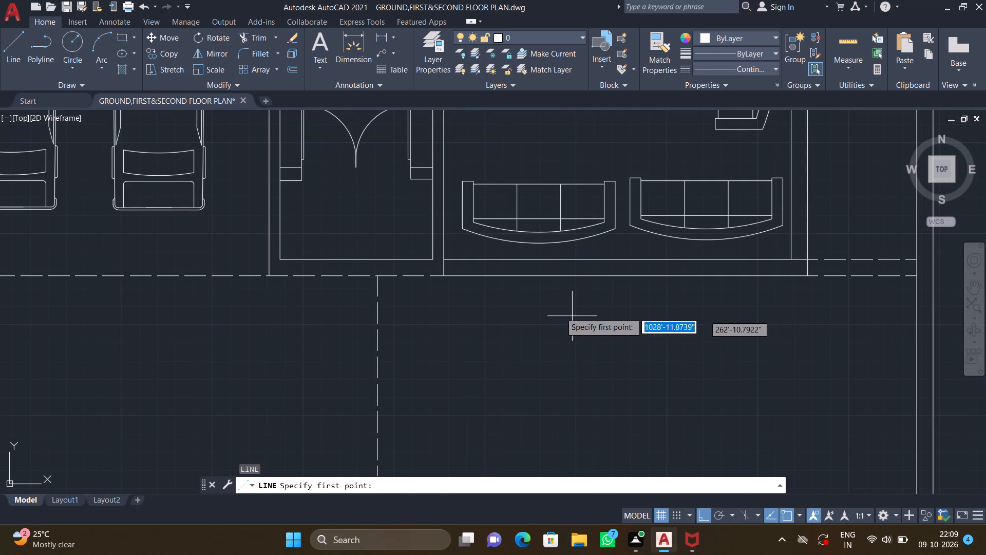
{"action": "left_click", "coordinate": [537, 258]}
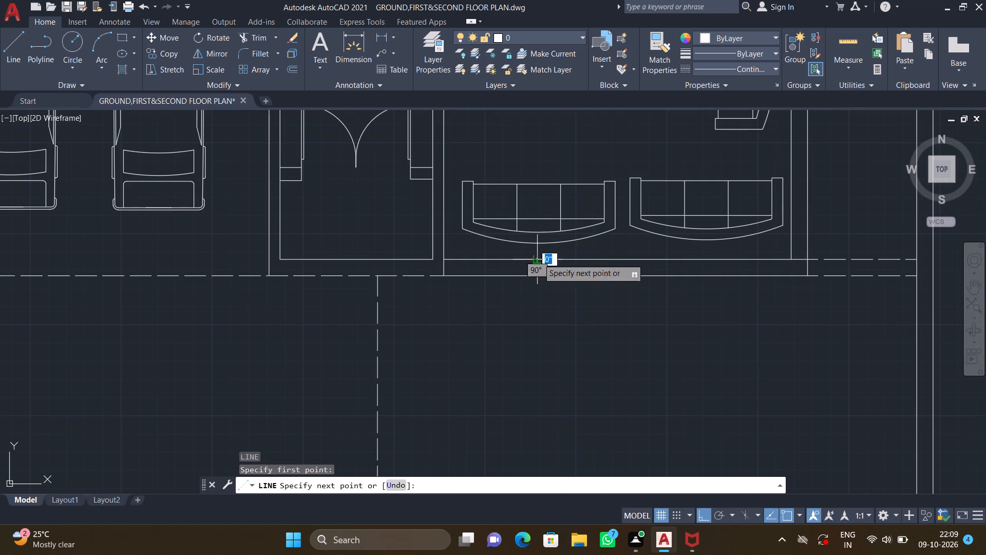
{"action": "left_click", "coordinate": [539, 307]}
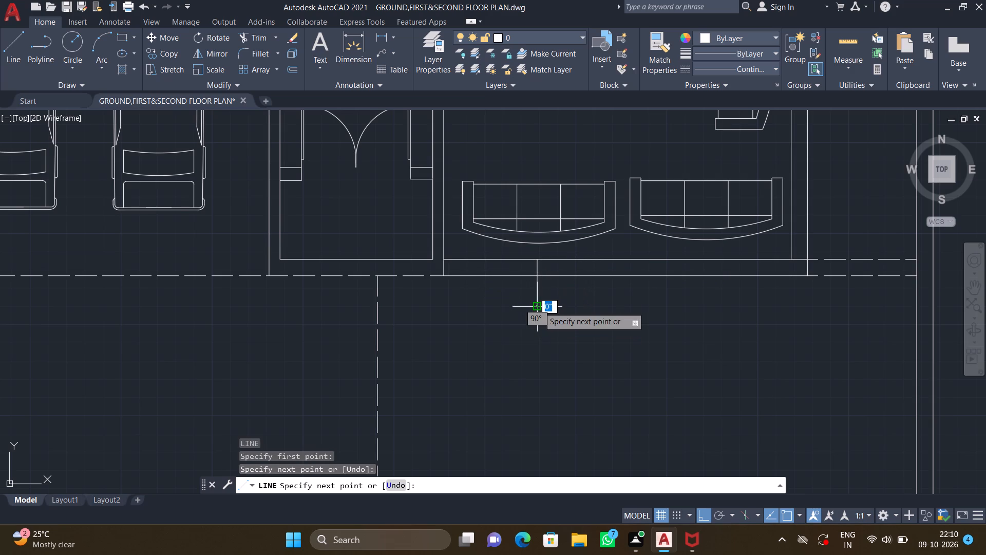
{"action": "type", "text": "12'"}
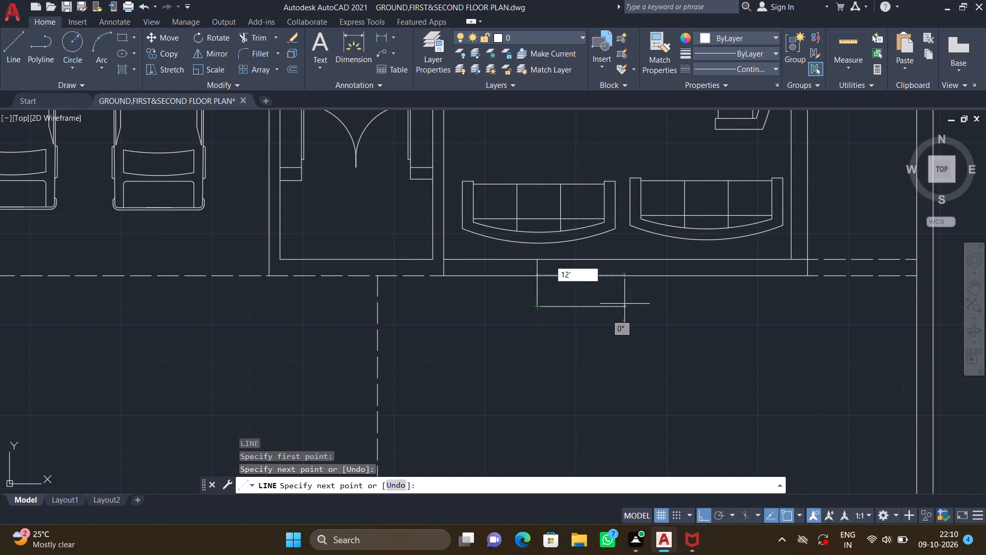
{"action": "key", "text": "Return"}
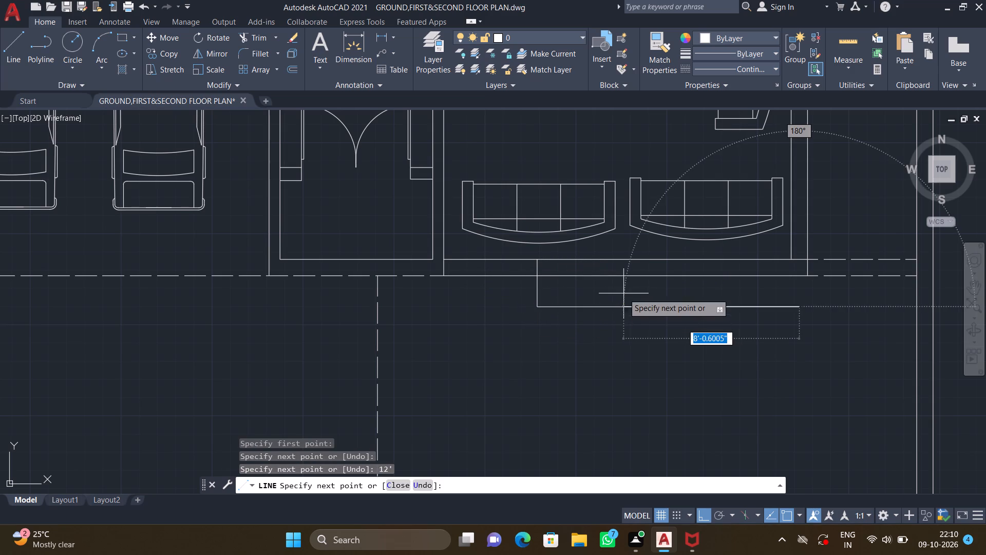
{"action": "scroll", "coordinate": [815, 332], "scroll_direction": "up", "scroll_amount": 2}
{"action": "scroll", "coordinate": [756, 212], "scroll_direction": "up", "scroll_amount": 1}
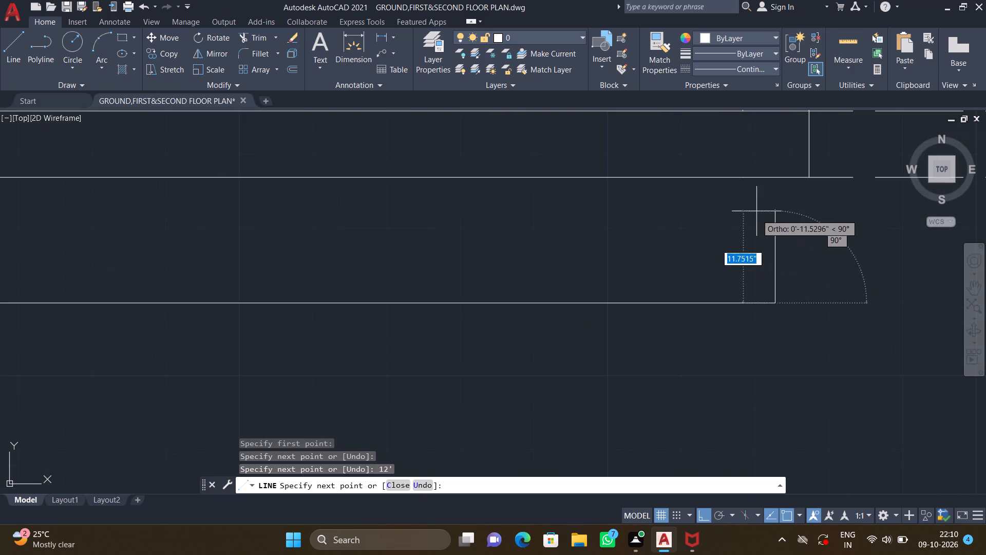
{"action": "scroll", "coordinate": [759, 179], "scroll_direction": "down", "scroll_amount": 2}
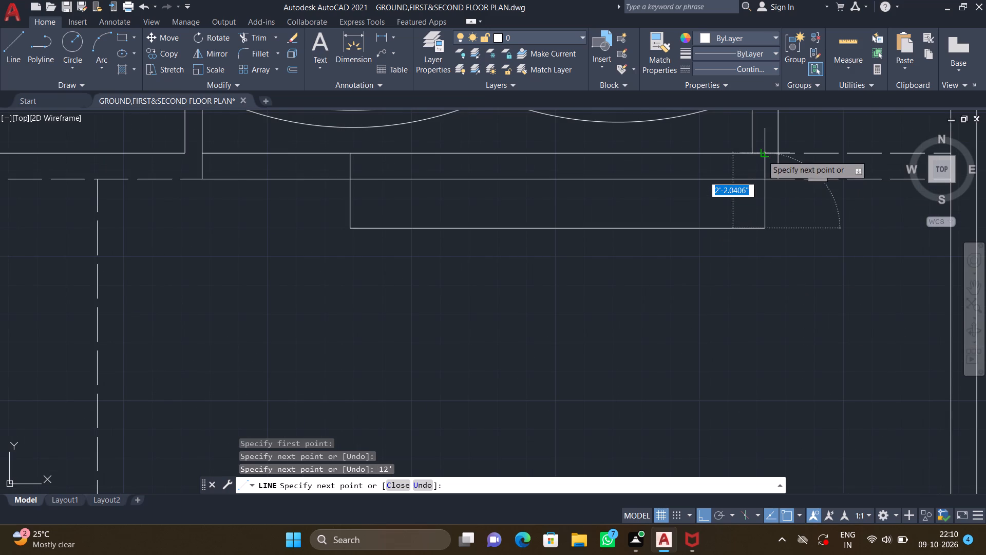
{"action": "left_click", "coordinate": [763, 155]}
{"action": "key", "text": "Return"}
Hatch the southeast yard, between the dashed divider and the east boundary wall and around the projection, with the GRASS pattern.
{"action": "scroll", "coordinate": [719, 255], "scroll_direction": "down", "scroll_amount": 3}
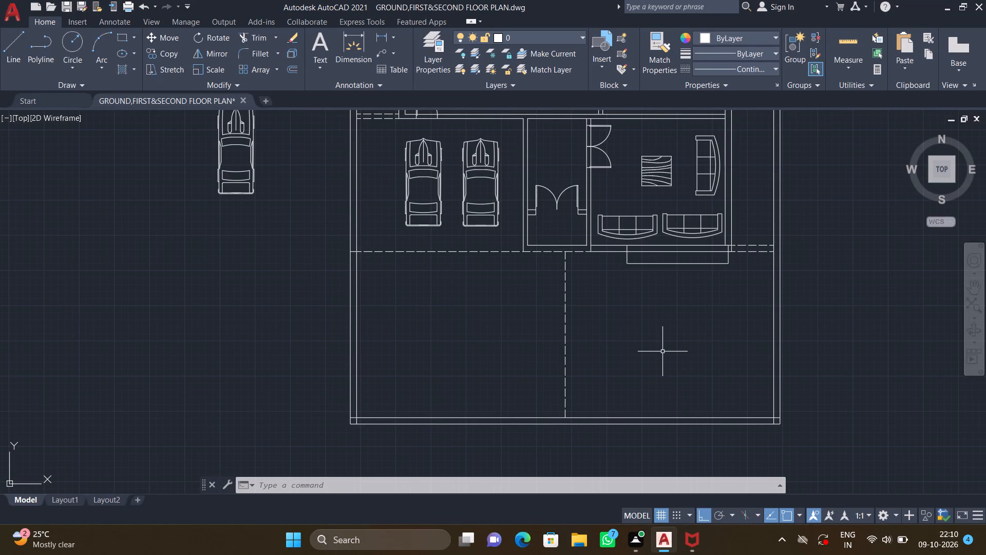
{"action": "key", "text": "h"}
{"action": "key", "text": "Return"}
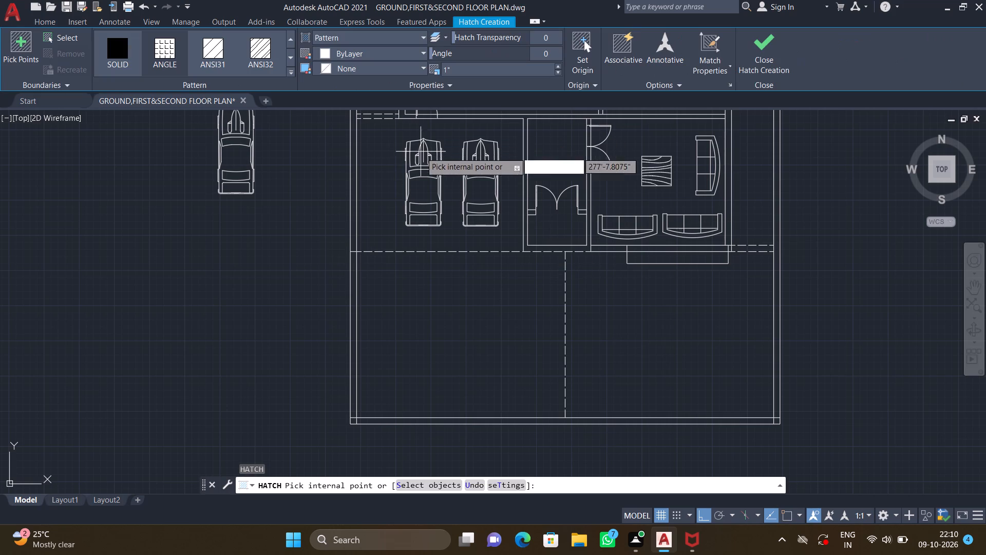
{"action": "scroll", "coordinate": [396, 161], "scroll_direction": "up", "scroll_amount": 1}
{"action": "scroll", "coordinate": [869, 554], "scroll_direction": "down", "scroll_amount": 1}
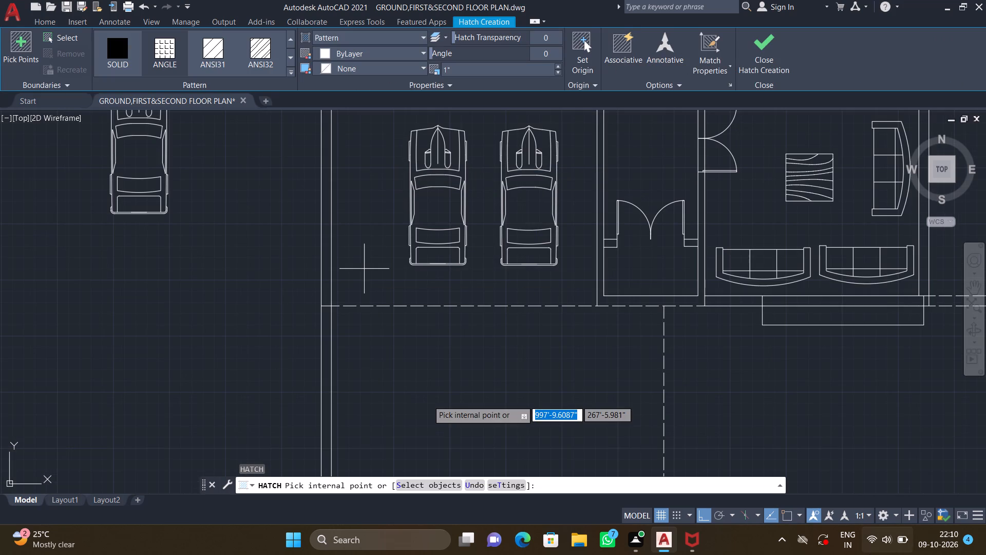
{"action": "scroll", "coordinate": [923, 531], "scroll_direction": "down", "scroll_amount": 1}
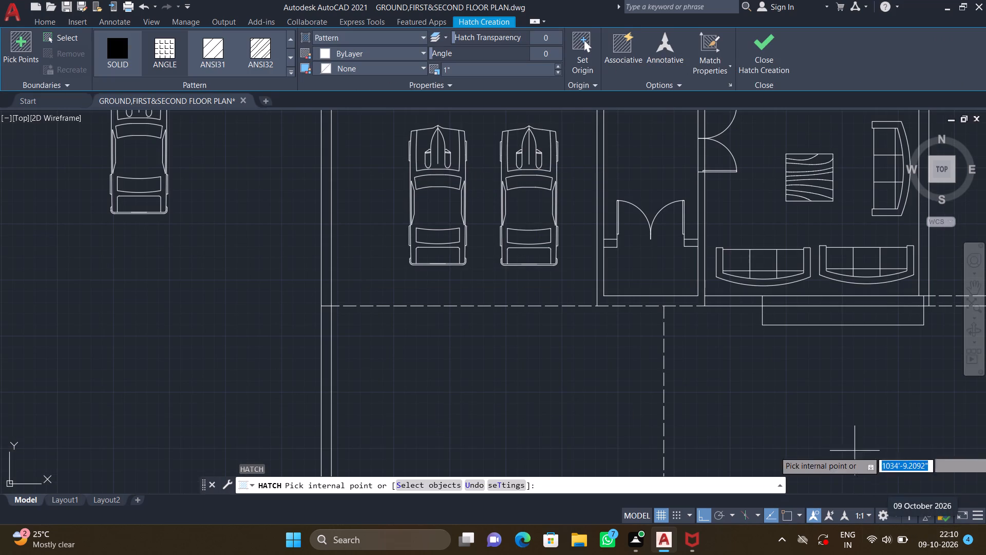
{"action": "scroll", "coordinate": [849, 498], "scroll_direction": "down", "scroll_amount": 1}
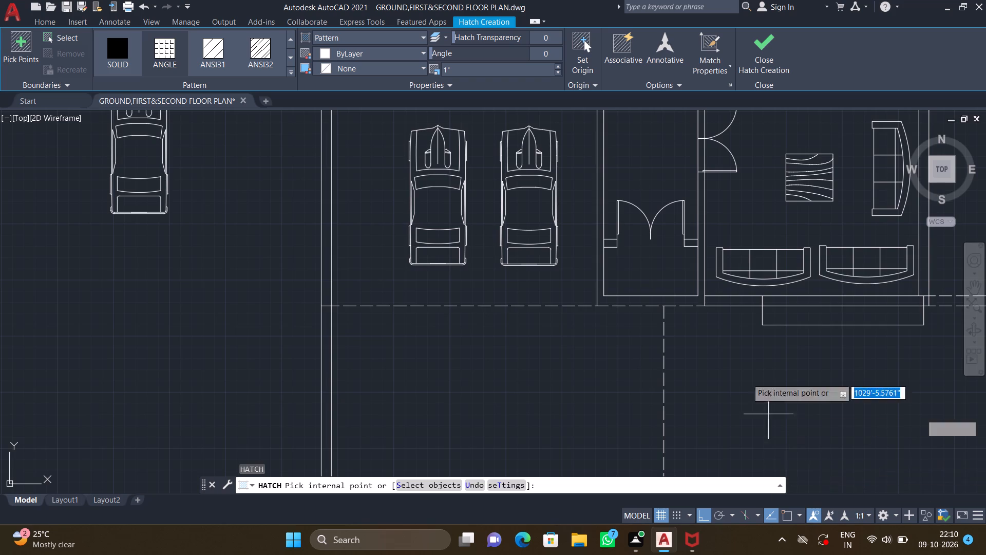
{"action": "scroll", "coordinate": [708, 338], "scroll_direction": "down", "scroll_amount": 2}
{"action": "middle_click_drag", "start_coordinate": [686, 369], "coordinate": [737, 348]}
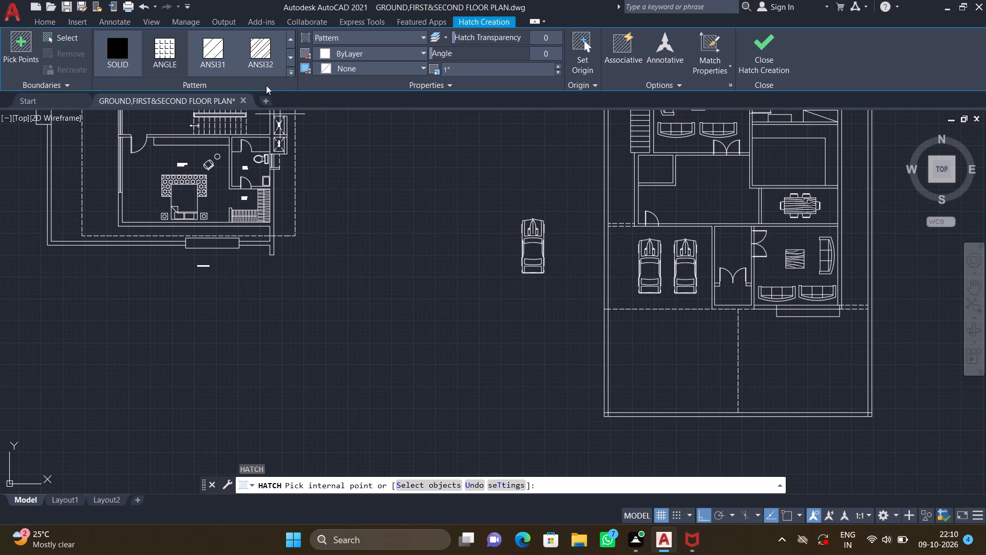
{"action": "left_click", "coordinate": [291, 68]}
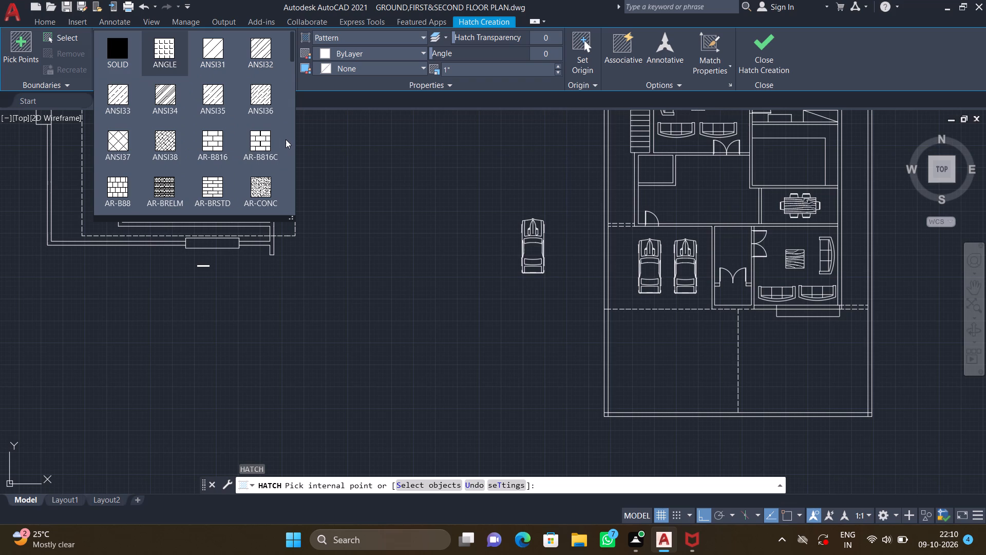
{"action": "scroll", "coordinate": [213, 186], "scroll_direction": "down", "scroll_amount": 2}
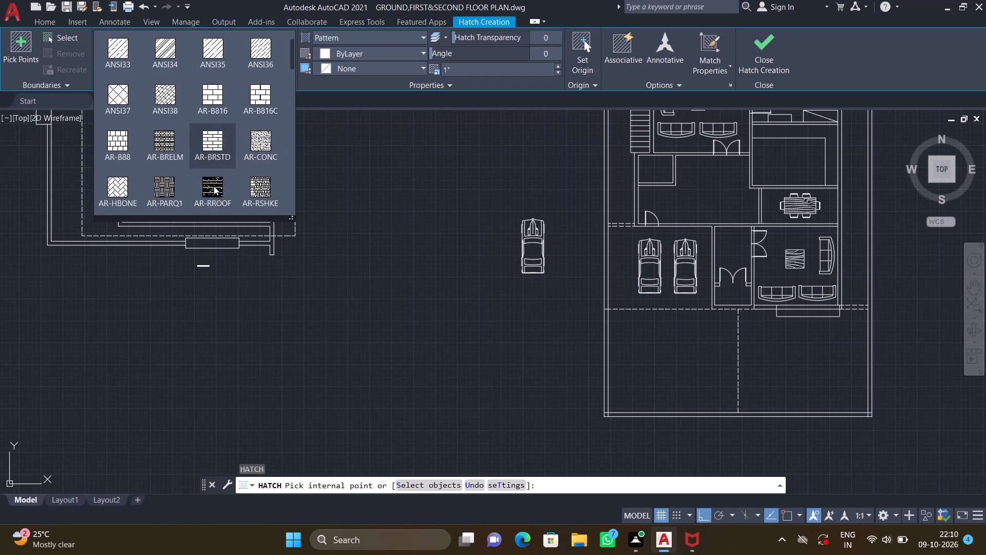
{"action": "scroll", "coordinate": [214, 186], "scroll_direction": "down", "scroll_amount": 6}
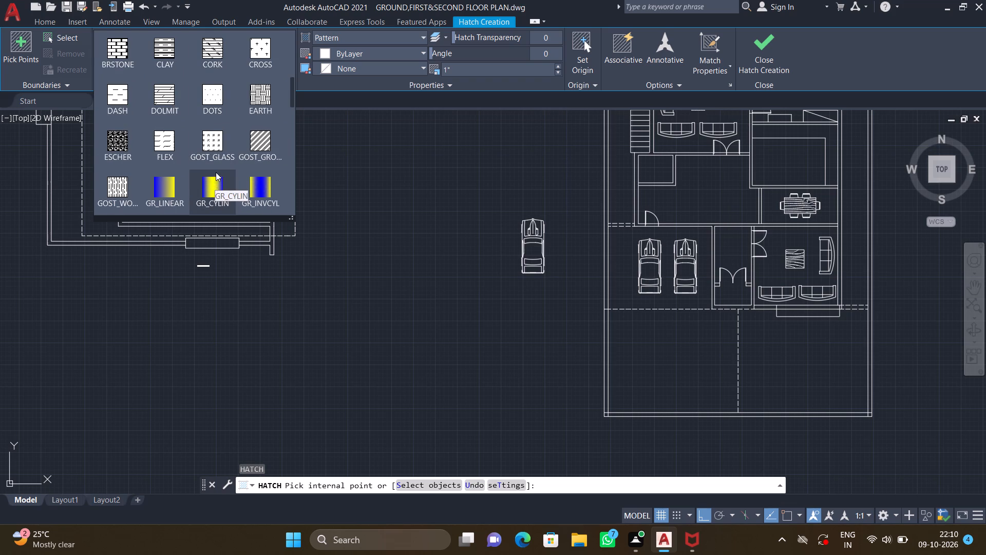
{"action": "scroll", "coordinate": [218, 166], "scroll_direction": "down", "scroll_amount": 2}
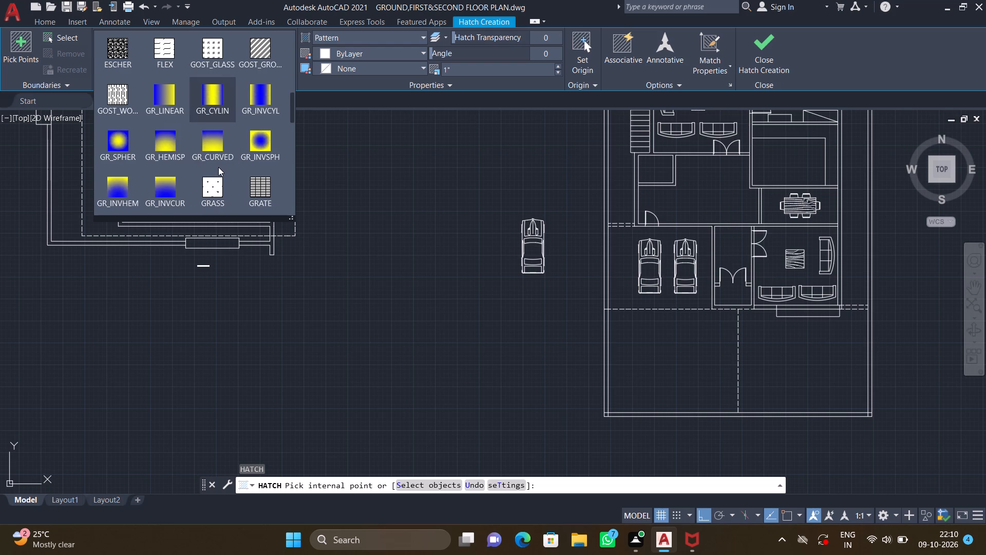
{"action": "scroll", "coordinate": [218, 168], "scroll_direction": "down", "scroll_amount": 1}
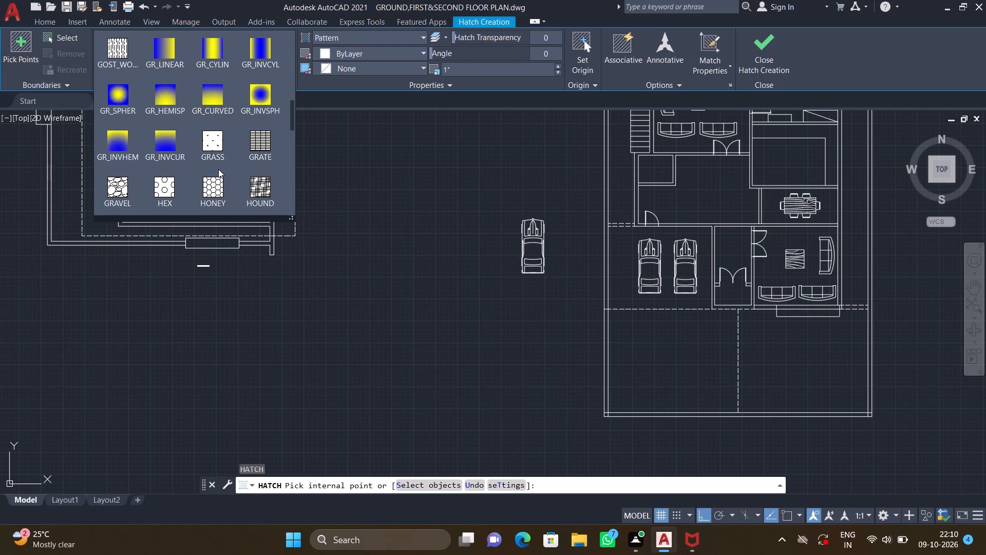
{"action": "scroll", "coordinate": [218, 170], "scroll_direction": "down", "scroll_amount": 4}
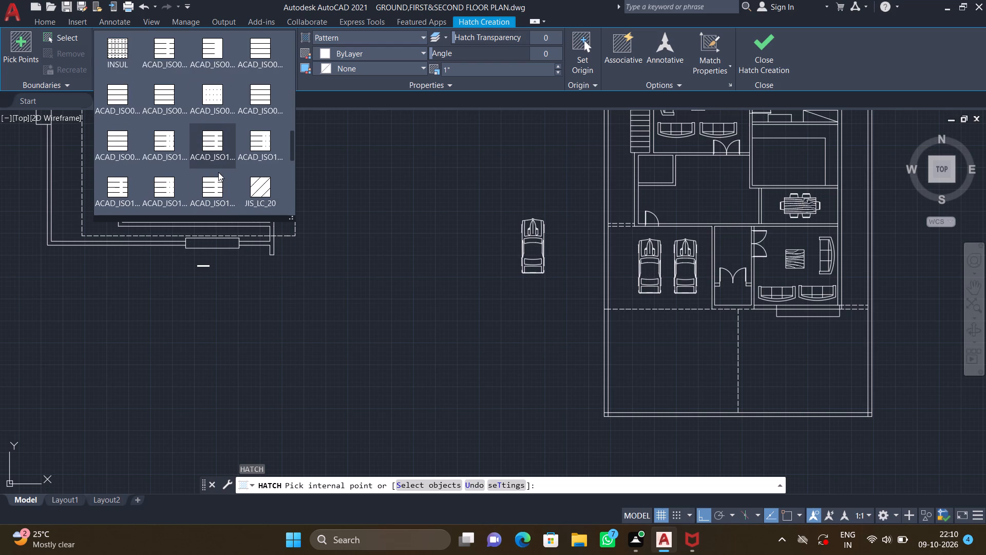
{"action": "scroll", "coordinate": [218, 172], "scroll_direction": "down", "scroll_amount": 5}
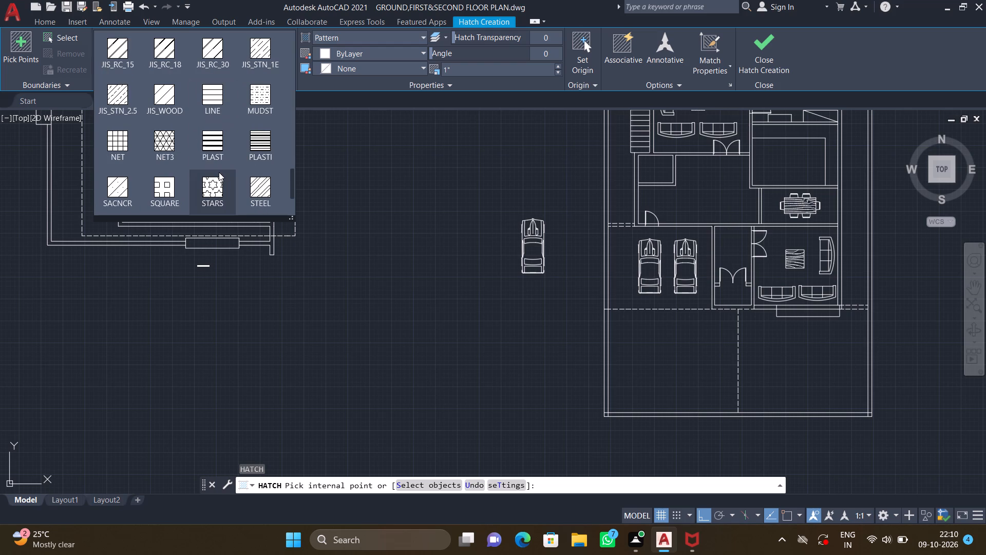
{"action": "scroll", "coordinate": [220, 172], "scroll_direction": "down", "scroll_amount": 3}
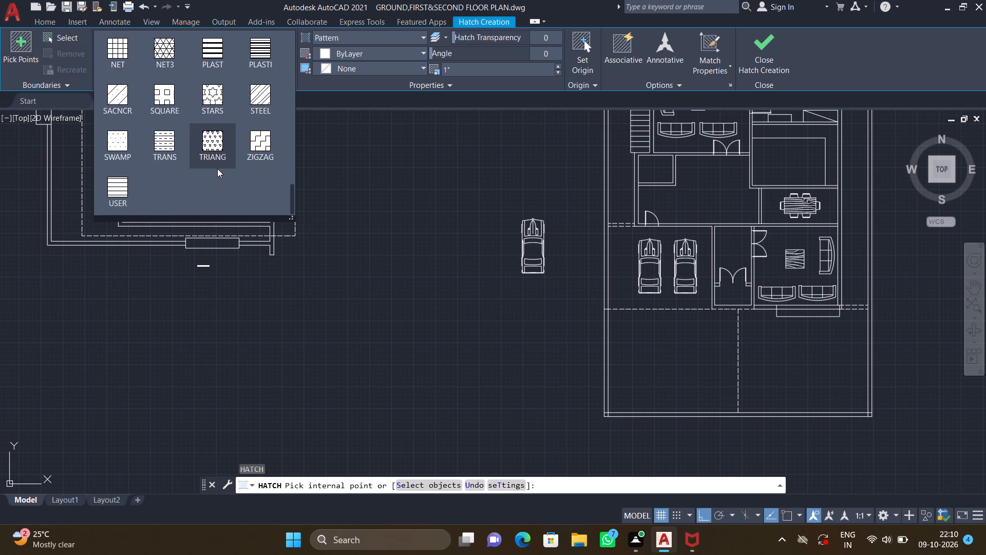
{"action": "scroll", "coordinate": [191, 88], "scroll_direction": "up", "scroll_amount": 2}
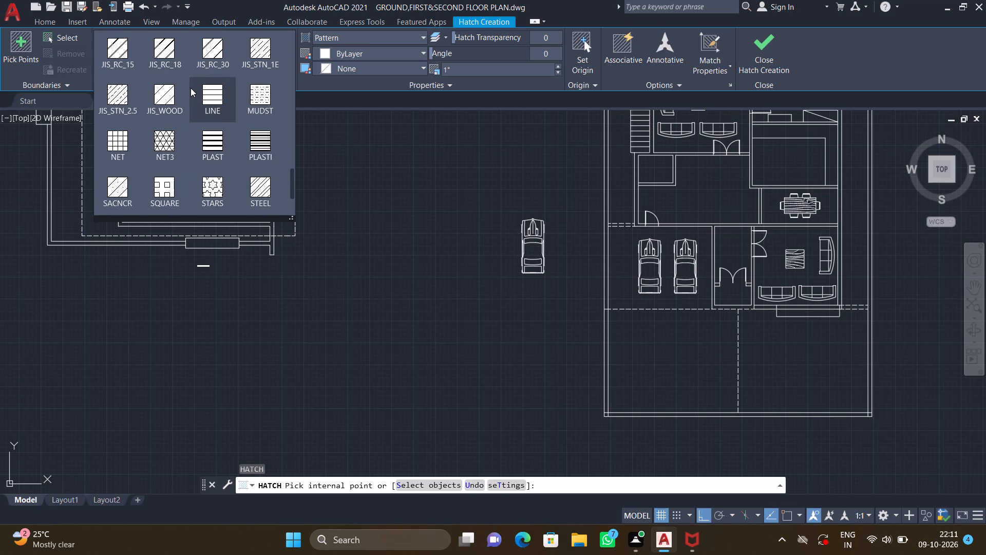
{"action": "scroll", "coordinate": [191, 94], "scroll_direction": "up", "scroll_amount": 3}
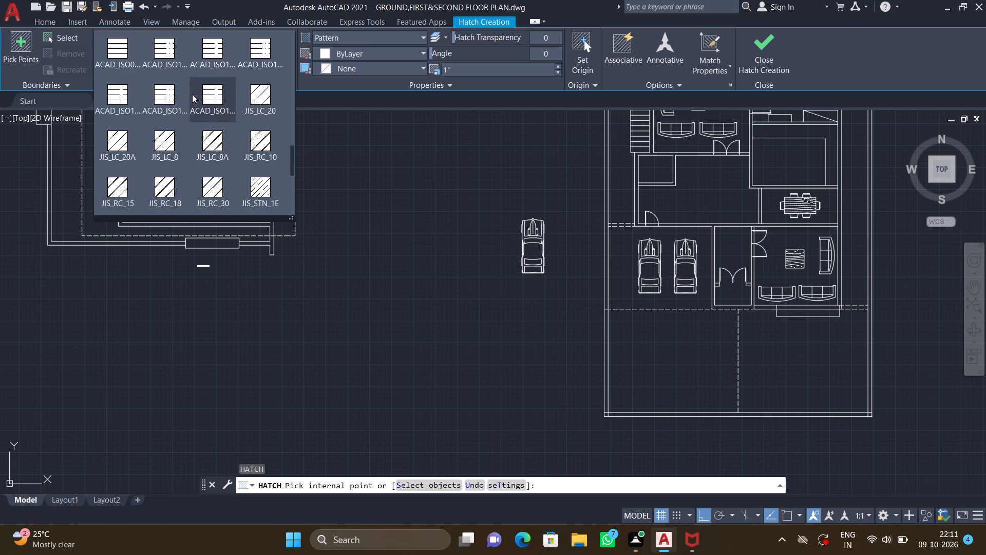
{"action": "scroll", "coordinate": [192, 94], "scroll_direction": "up", "scroll_amount": 6}
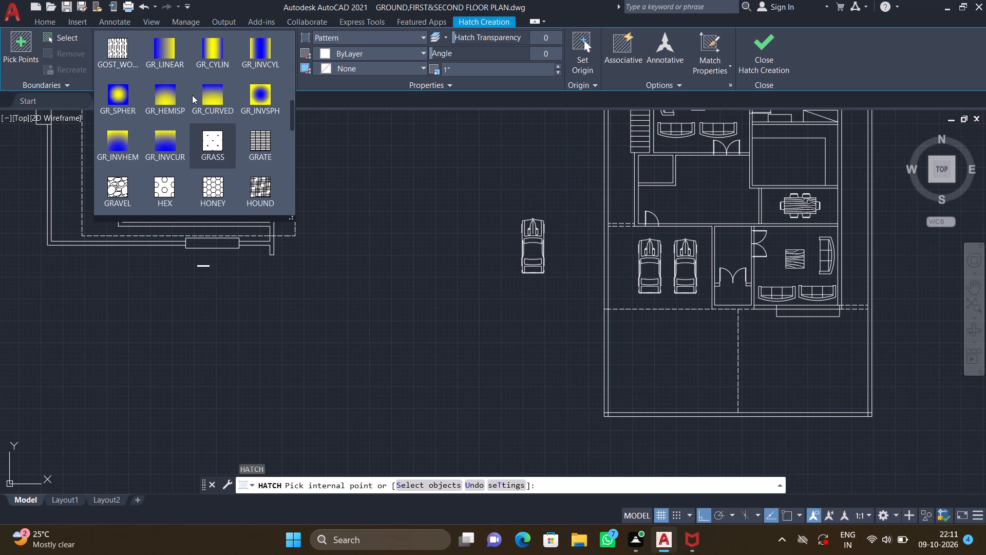
{"action": "left_click", "coordinate": [209, 135]}
{"action": "middle_click_drag", "start_coordinate": [326, 240], "coordinate": [318, 236]}
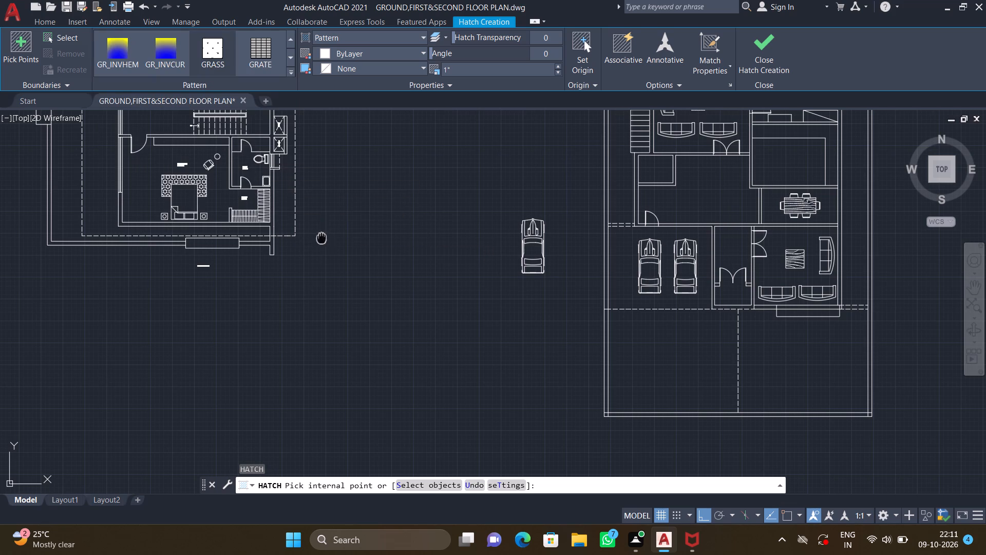
{"action": "middle_click_drag", "start_coordinate": [318, 236], "coordinate": [283, 226]}
{"action": "middle_click_drag", "start_coordinate": [470, 332], "coordinate": [400, 293]}
{"action": "middle_click_drag", "start_coordinate": [616, 350], "coordinate": [492, 317]}
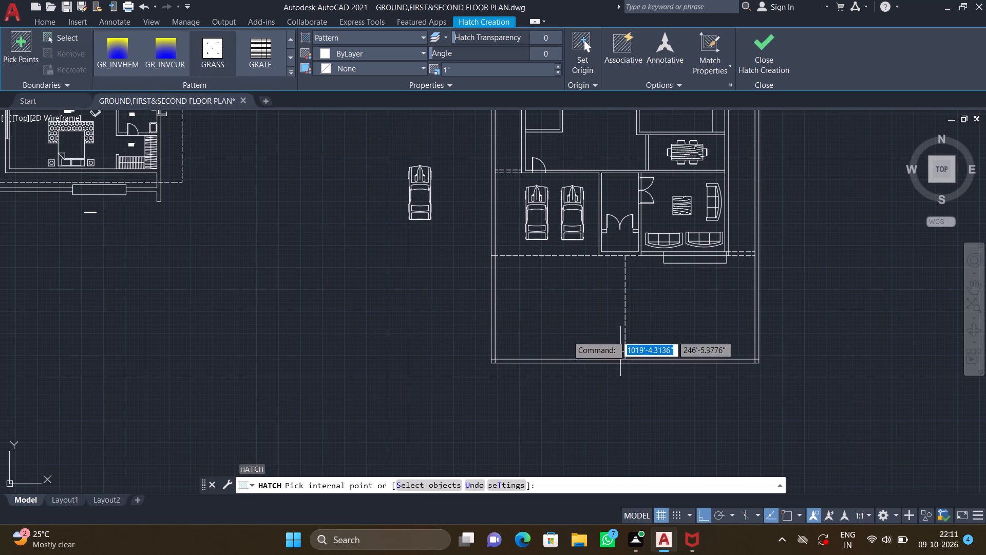
{"action": "middle_click_drag", "start_coordinate": [492, 317], "coordinate": [495, 321]}
{"action": "left_click", "coordinate": [684, 316]}
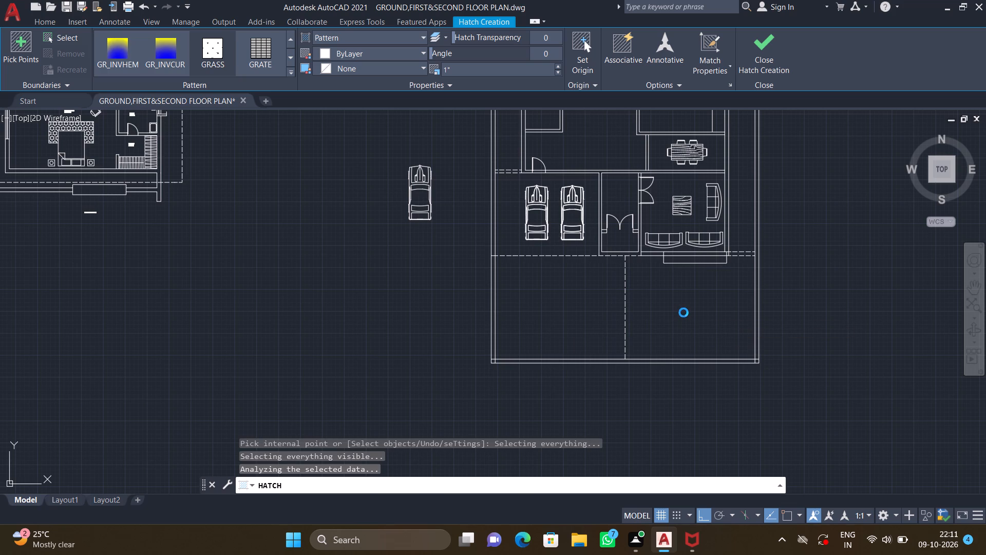
{"action": "left_click", "coordinate": [687, 310]}
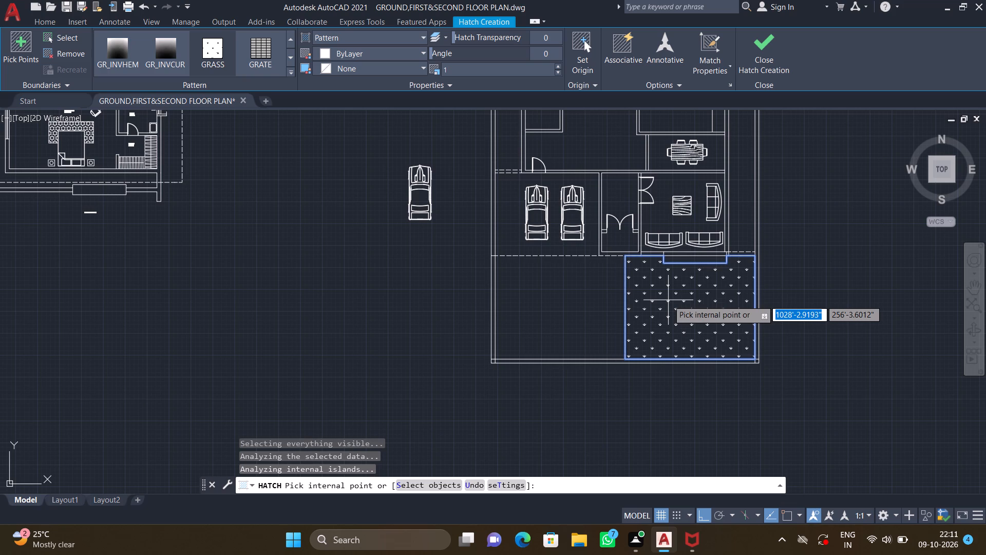
{"action": "left_click", "coordinate": [668, 300]}
{"action": "key", "text": "Escape"}
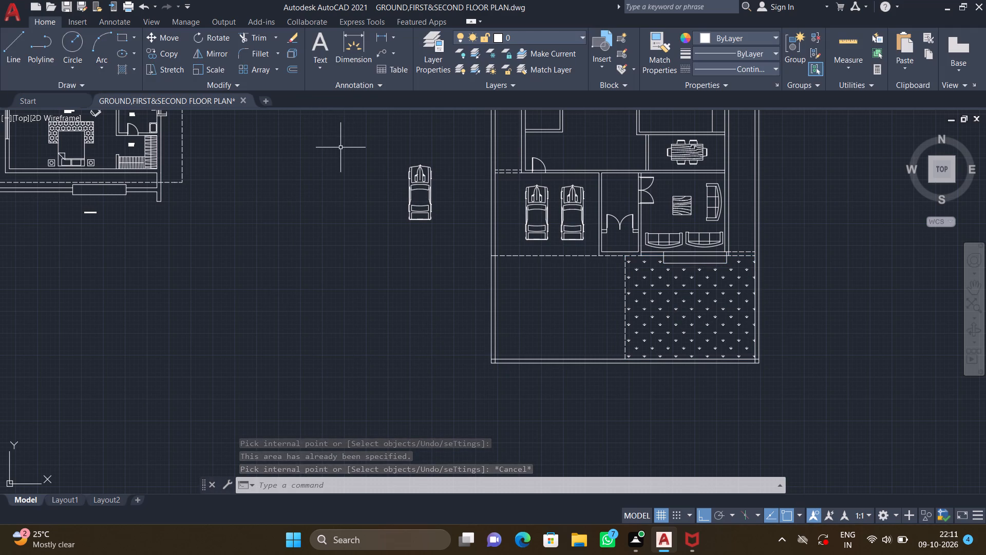
Hatch the southwest yard, south of the car parking and west of the dashed divider, with the HEX pattern.
{"action": "key", "text": "h"}
{"action": "key", "text": "Return"}
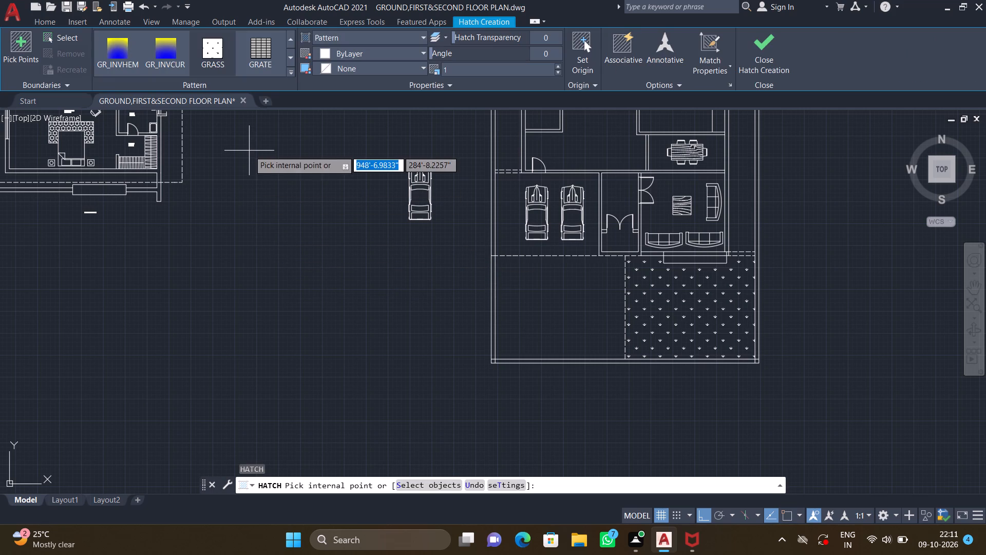
{"action": "left_click", "coordinate": [291, 73]}
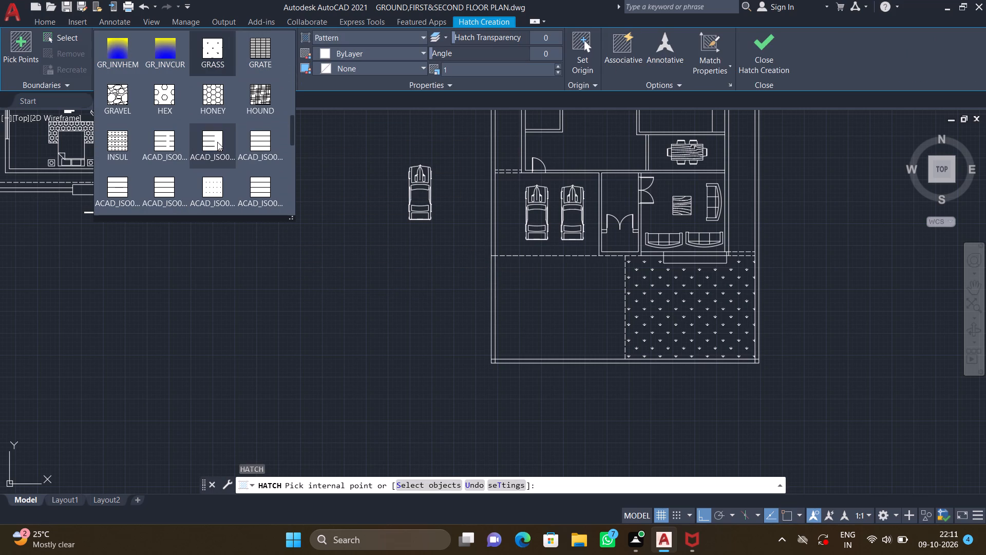
{"action": "scroll", "coordinate": [217, 143], "scroll_direction": "down", "scroll_amount": 3}
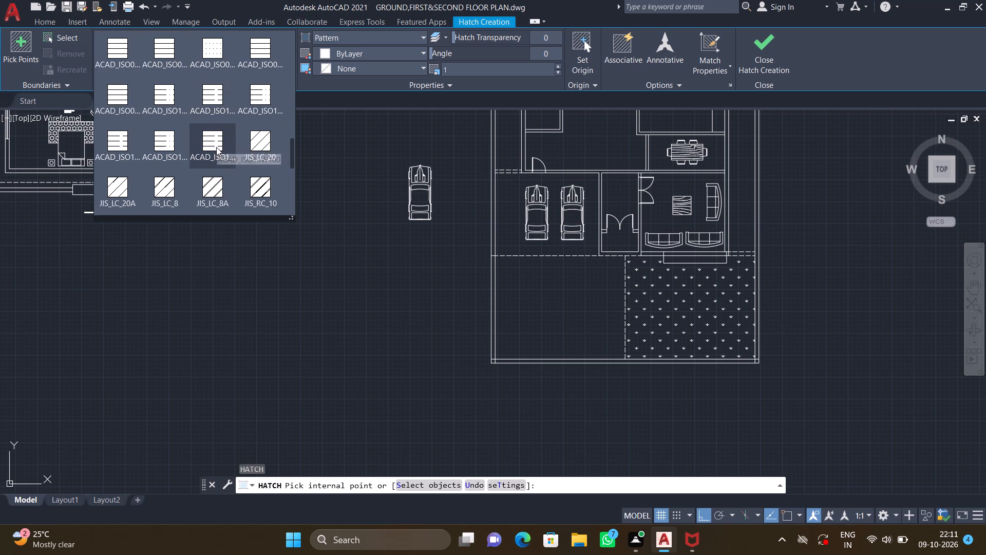
{"action": "scroll", "coordinate": [216, 149], "scroll_direction": "down", "scroll_amount": 7}
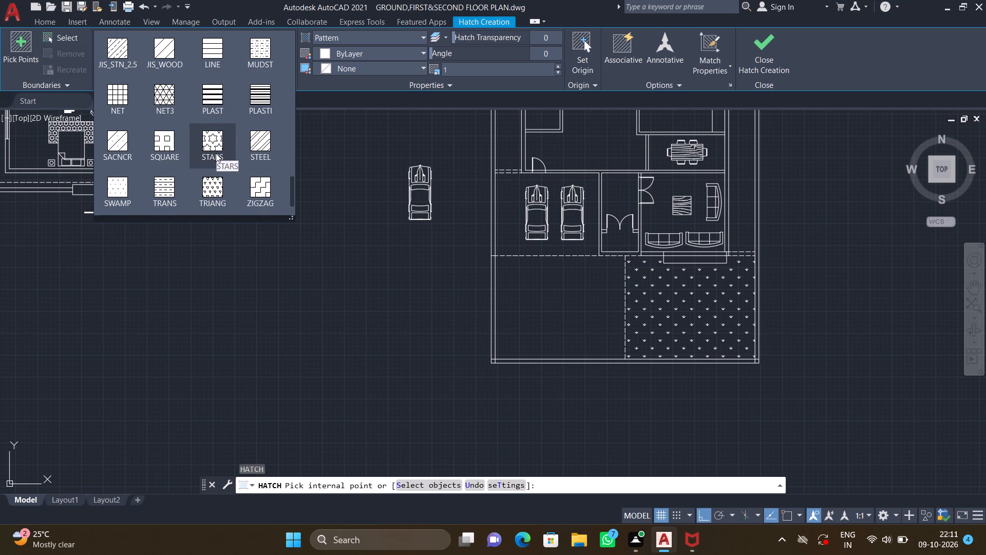
{"action": "scroll", "coordinate": [216, 153], "scroll_direction": "down", "scroll_amount": 2}
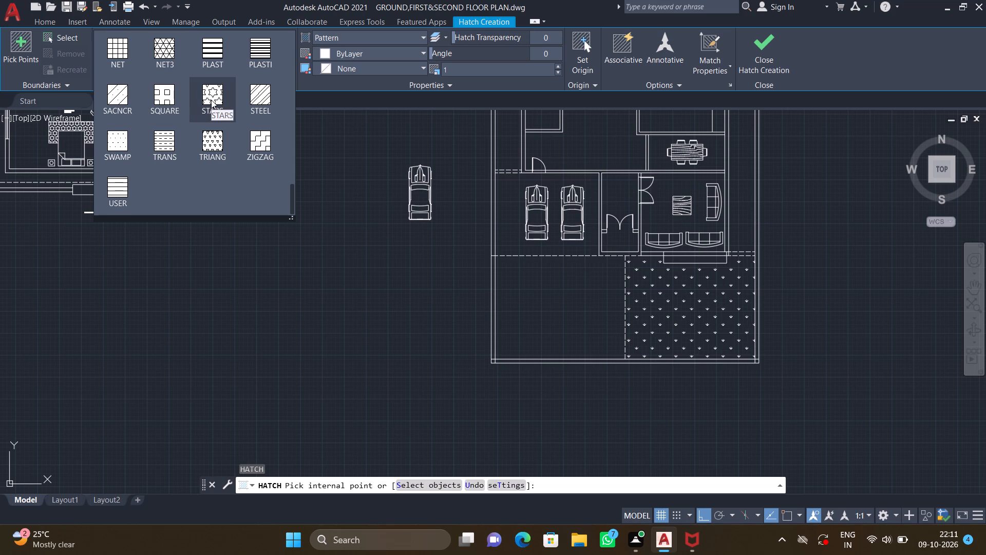
{"action": "scroll", "coordinate": [211, 100], "scroll_direction": "down", "scroll_amount": 3}
{"action": "scroll", "coordinate": [209, 107], "scroll_direction": "up", "scroll_amount": 4}
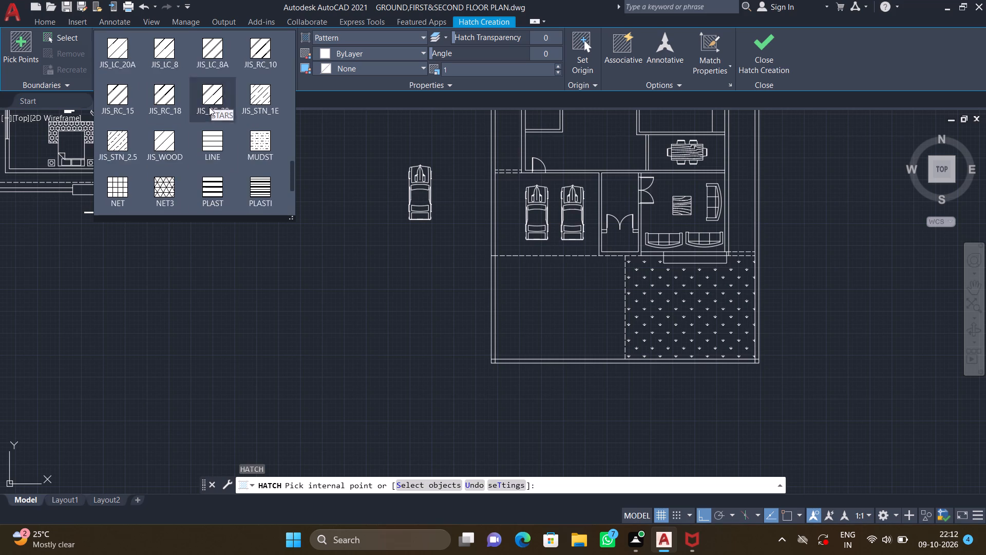
{"action": "scroll", "coordinate": [209, 108], "scroll_direction": "up", "scroll_amount": 5}
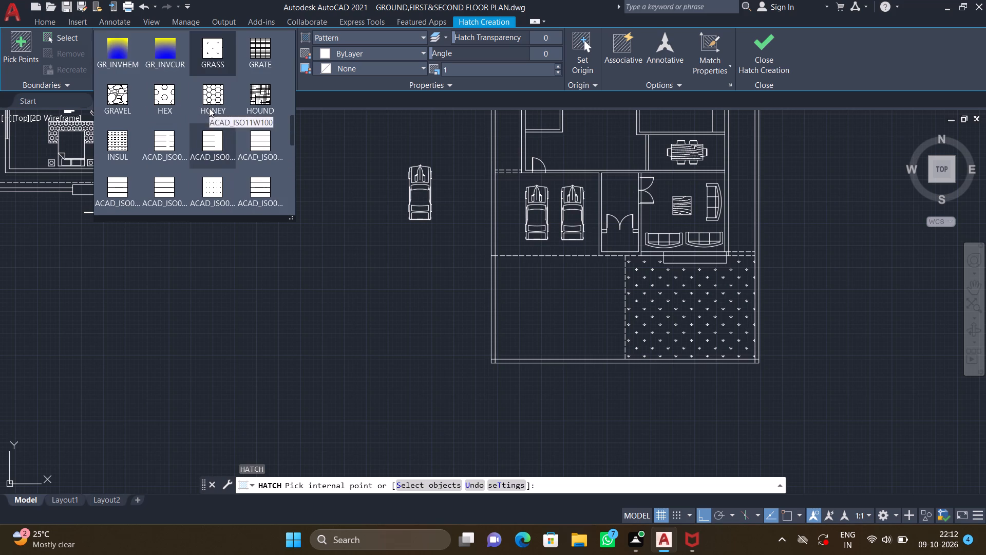
{"action": "left_click", "coordinate": [166, 98]}
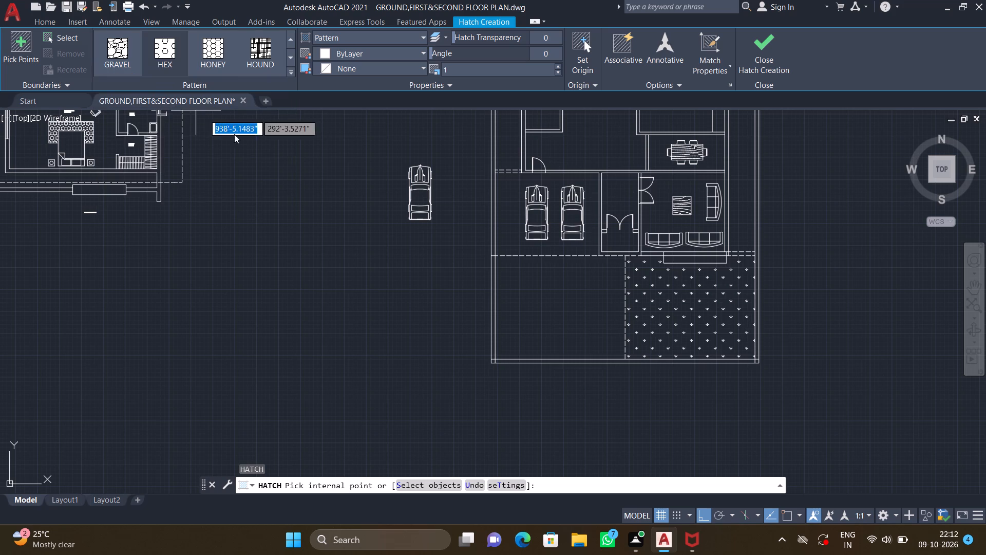
{"action": "middle_click_drag", "start_coordinate": [478, 324], "coordinate": [421, 302]}
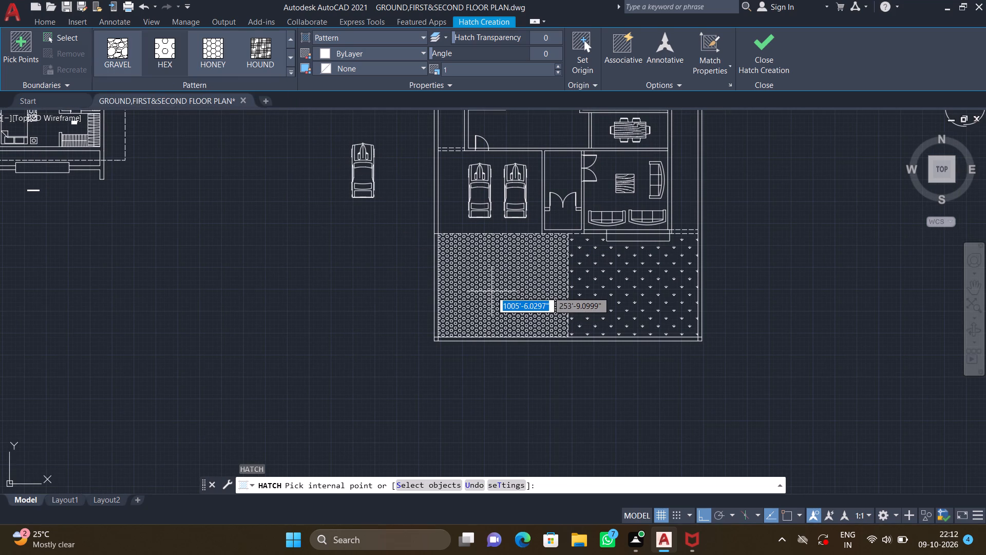
{"action": "left_click", "coordinate": [491, 290]}
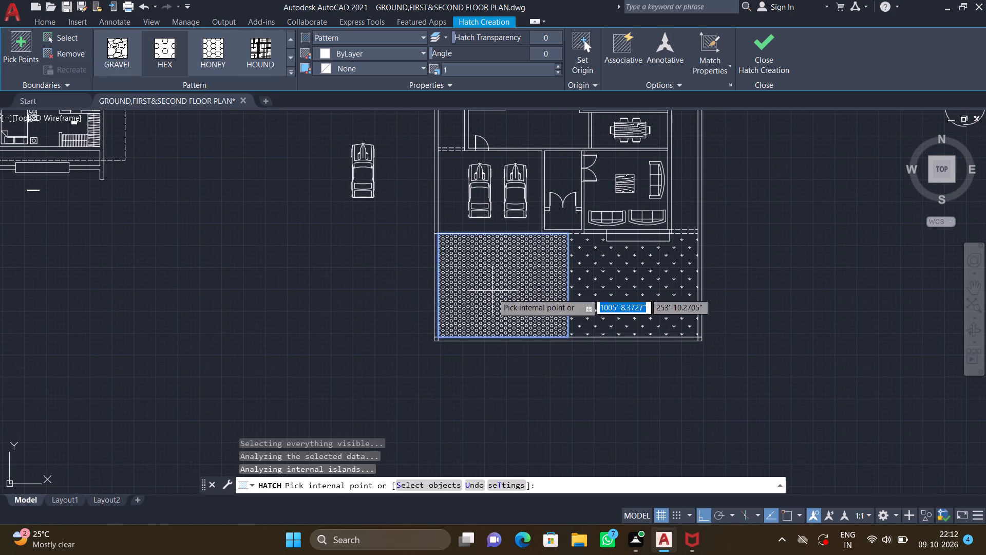
{"action": "key", "text": "Escape"}
Delete the spare car standing outside the new plan's west boundary wall.
{"action": "scroll", "coordinate": [577, 420], "scroll_direction": "down", "scroll_amount": 3}
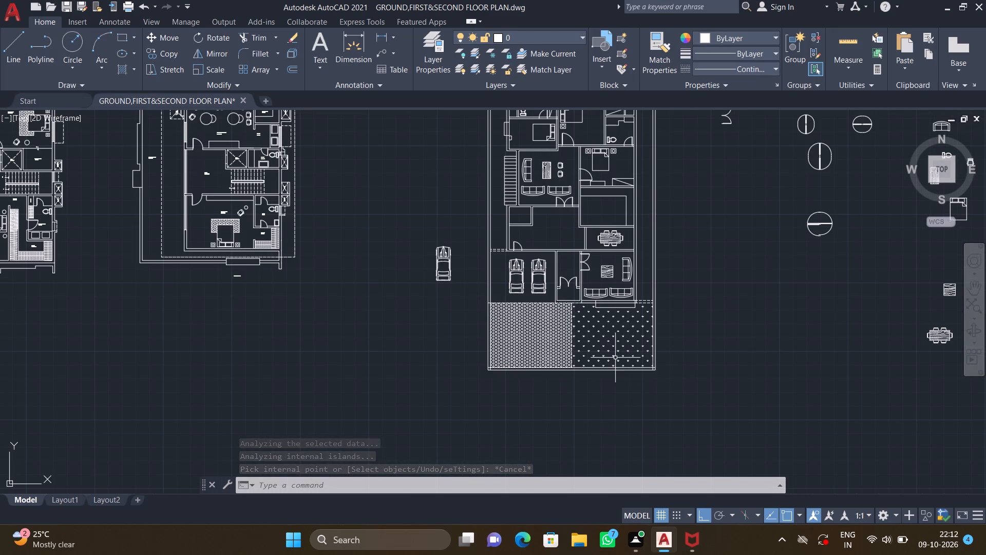
{"action": "middle_click_drag", "start_coordinate": [628, 384], "coordinate": [611, 375]}
{"action": "scroll", "coordinate": [607, 384], "scroll_direction": "down", "scroll_amount": 1}
{"action": "middle_click_drag", "start_coordinate": [557, 304], "coordinate": [512, 364]}
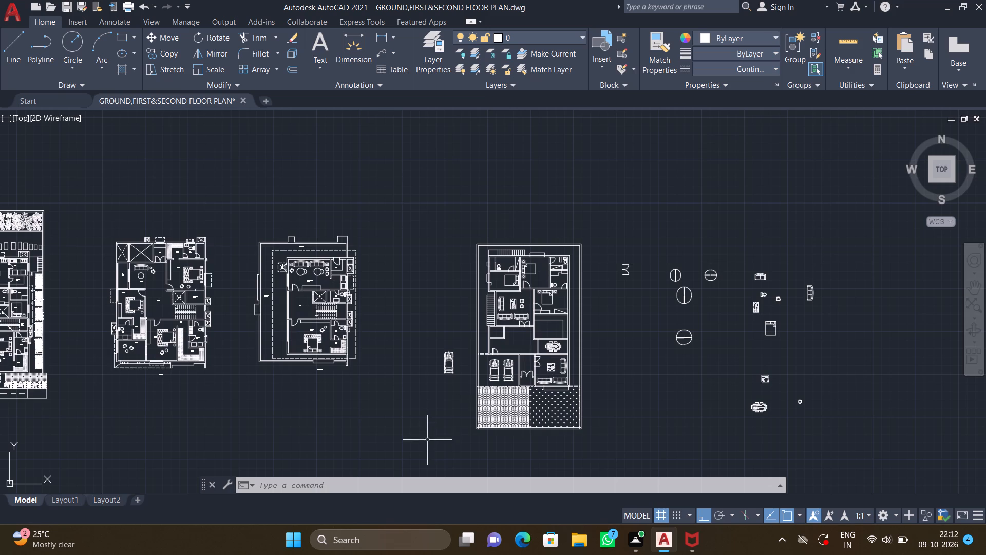
{"action": "scroll", "coordinate": [462, 387], "scroll_direction": "up", "scroll_amount": 1}
{"action": "left_click", "coordinate": [455, 377]}
{"action": "left_click", "coordinate": [412, 315]}
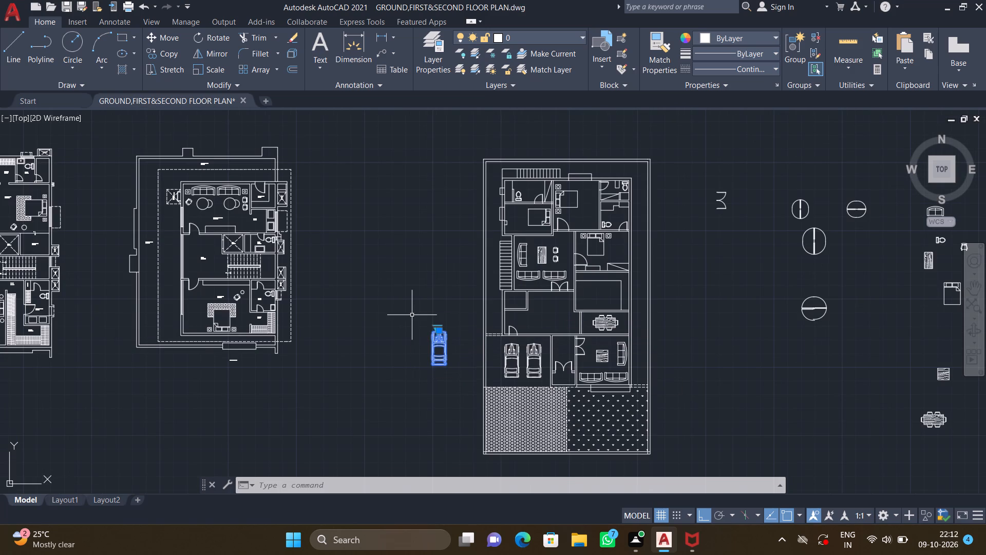
{"action": "key", "text": "Delete"}
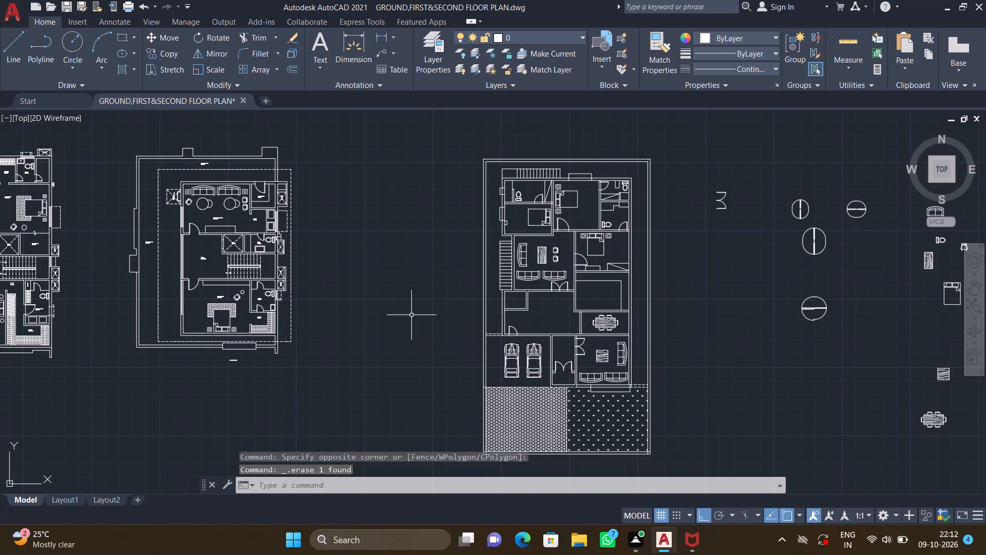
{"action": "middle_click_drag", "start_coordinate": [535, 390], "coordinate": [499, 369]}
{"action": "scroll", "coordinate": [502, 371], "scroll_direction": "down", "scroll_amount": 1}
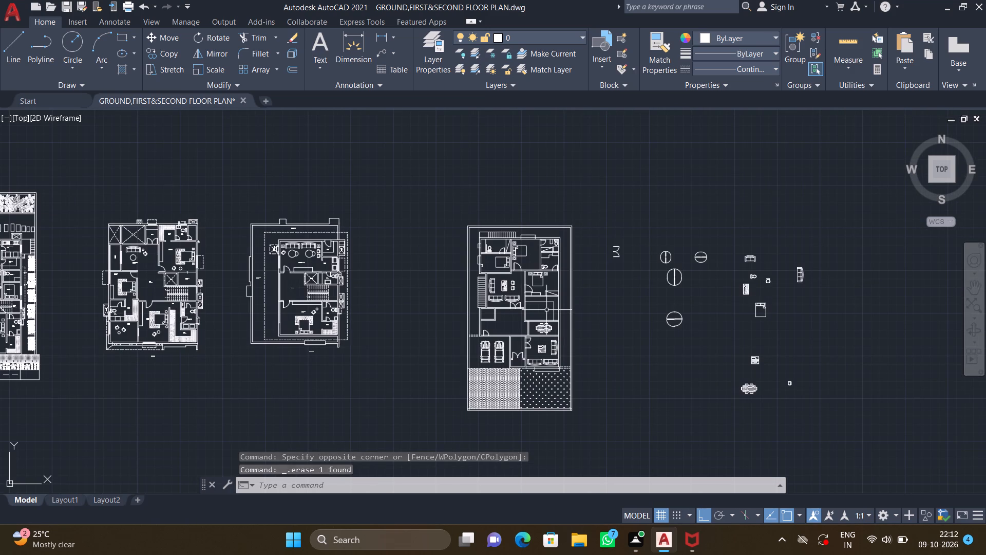
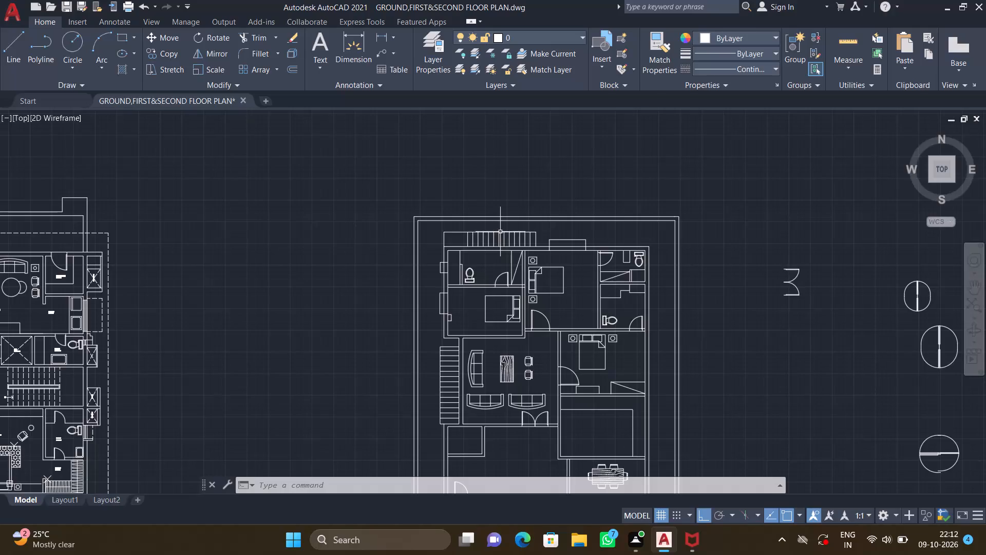
Add the multiline text "5' WIDE REAR PASSAGE" between the upper staircase and the rear boundary wall.
{"action": "middle_click_drag", "start_coordinate": [508, 227], "coordinate": [449, 228]}
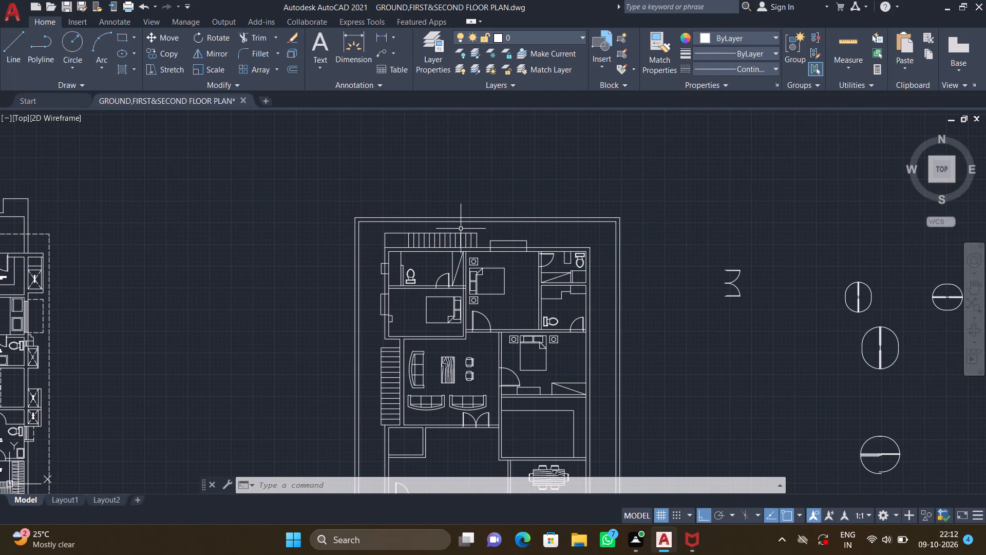
{"action": "type", "text": "mt"}
{"action": "key", "text": "Return"}
{"action": "scroll", "coordinate": [459, 242], "scroll_direction": "up", "scroll_amount": 2}
{"action": "middle_click_drag", "start_coordinate": [453, 211], "coordinate": [434, 184]}
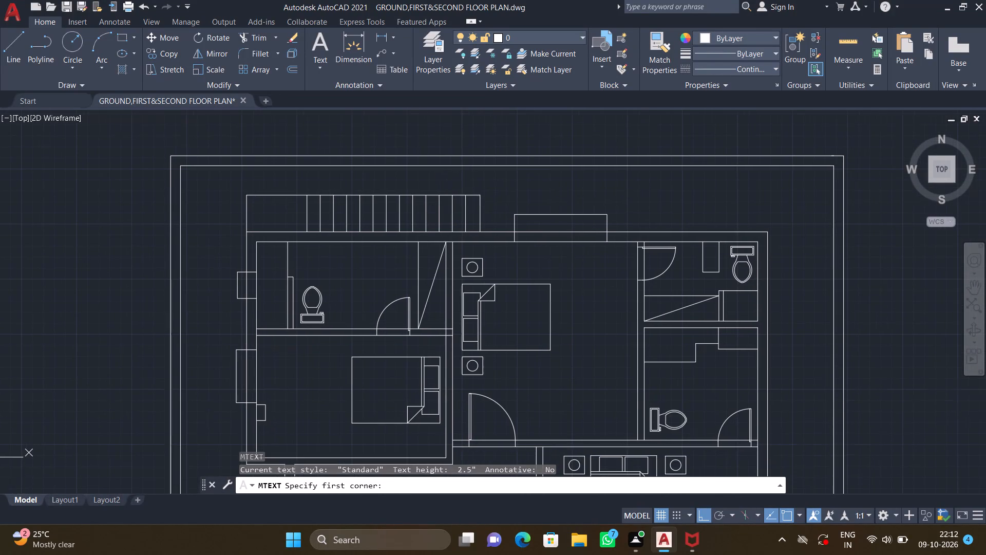
{"action": "scroll", "coordinate": [453, 174], "scroll_direction": "up", "scroll_amount": 2}
{"action": "left_click", "coordinate": [456, 175]}
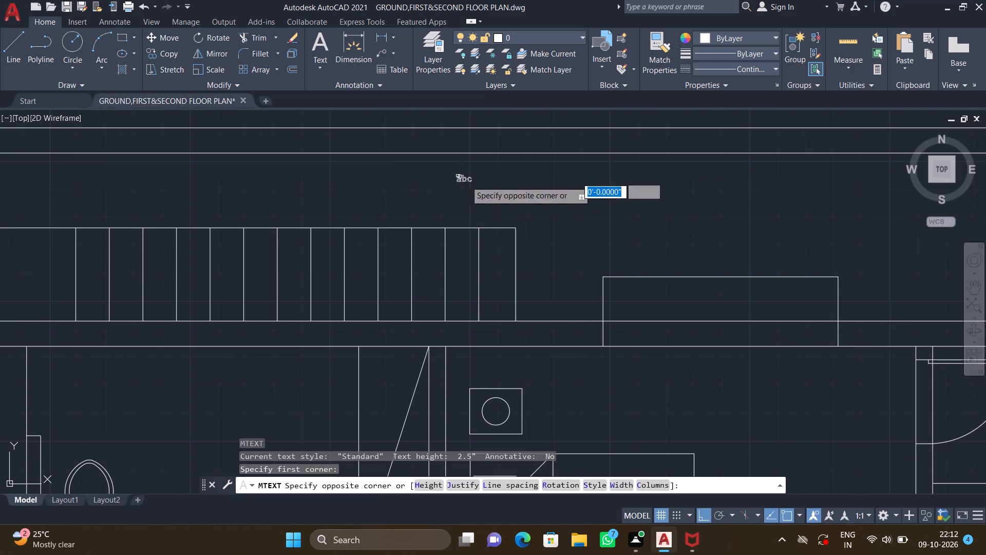
{"action": "left_click", "coordinate": [676, 209]}
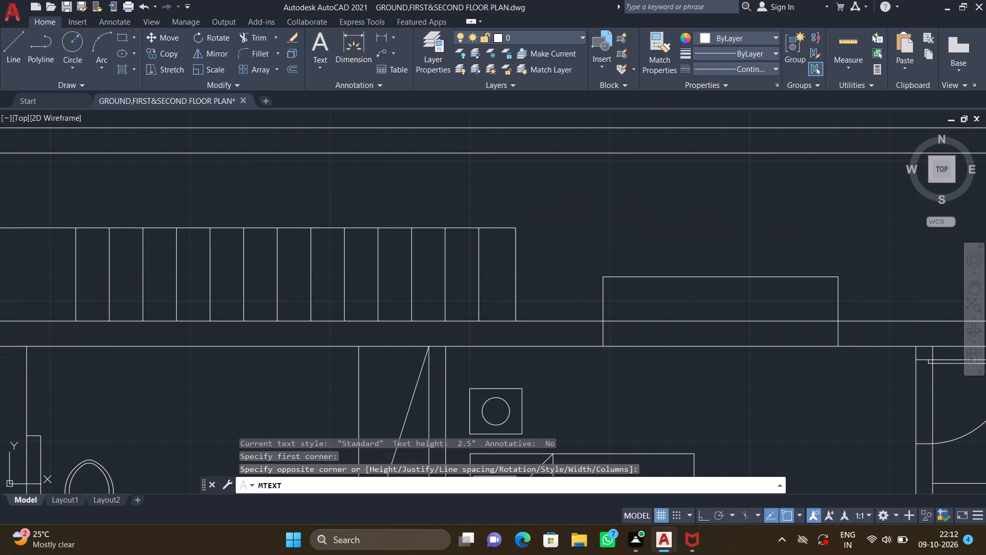
{"action": "type", "text": "5'"}
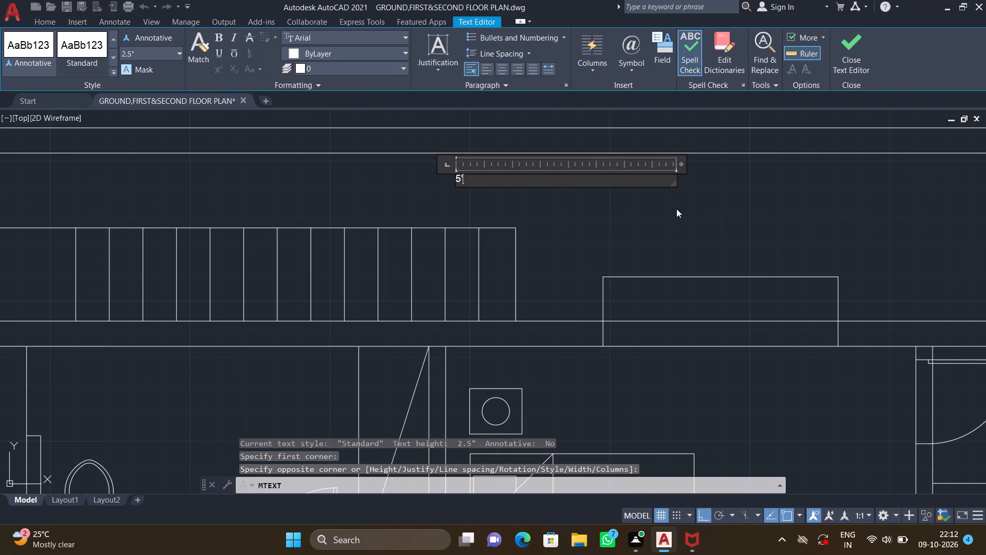
{"action": "key", "text": "space"}
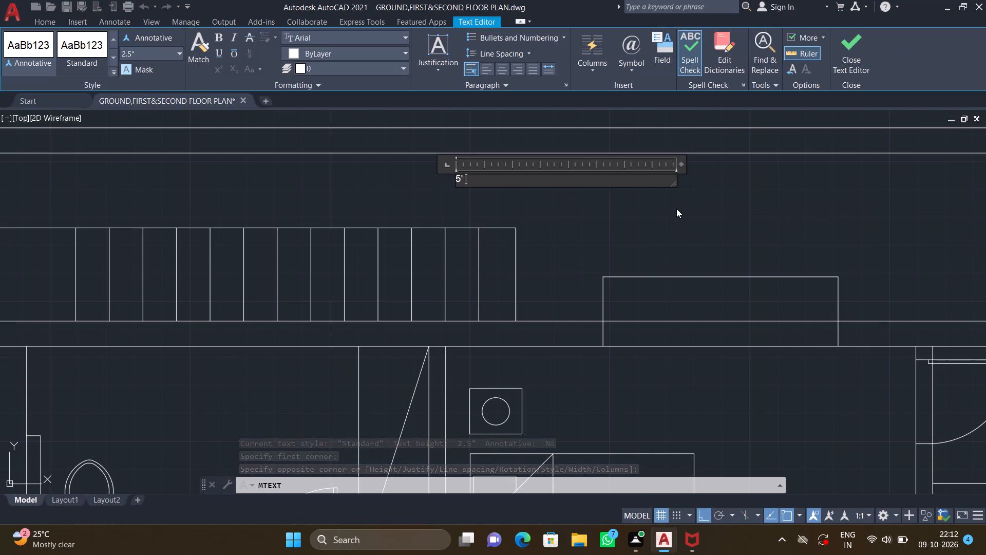
{"action": "type", "text": "wide"}
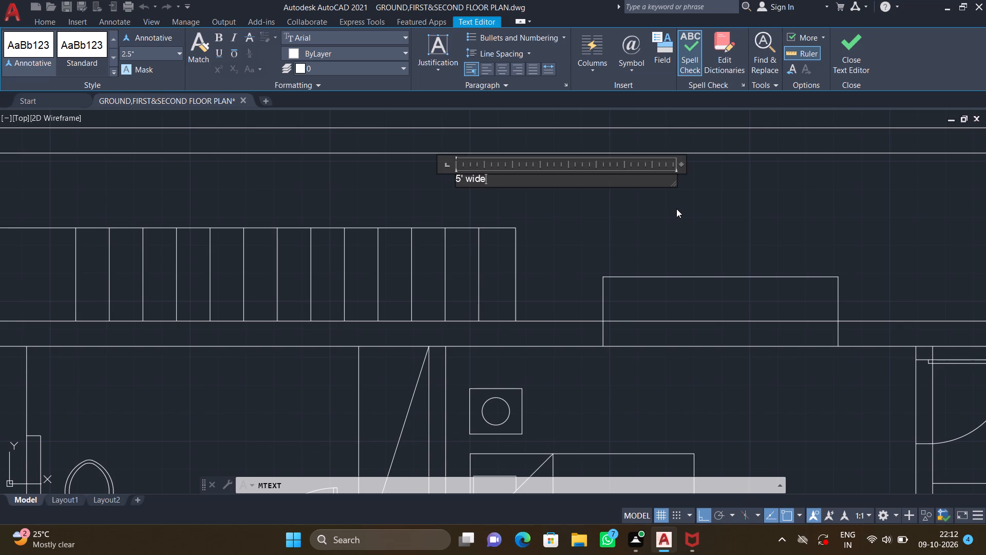
{"action": "key", "text": "BackSpace"}
{"action": "key", "text": "BackSpace"}
{"action": "key", "text": "BackSpace"}
{"action": "key", "text": "BackSpace"}
{"action": "type", "text": "WIDE"}
{"action": "key", "text": "space"}
{"action": "type", "text": "REAR"}
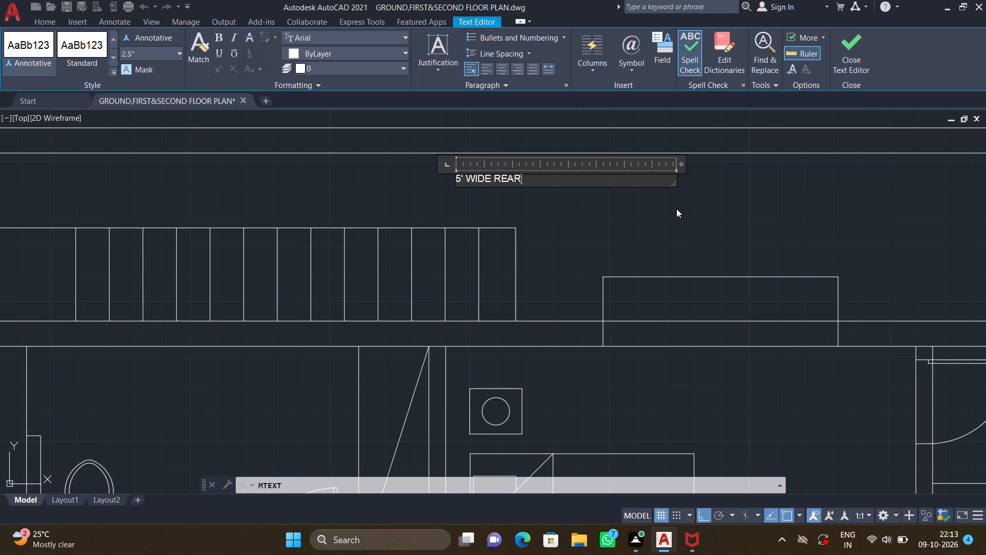
{"action": "key", "text": "space"}
{"action": "type", "text": "PASS"}
{"action": "key", "text": "a"}
{"action": "type", "text": "GE"}
{"action": "key", "text": "Return"}
{"action": "key", "text": "Escape"}
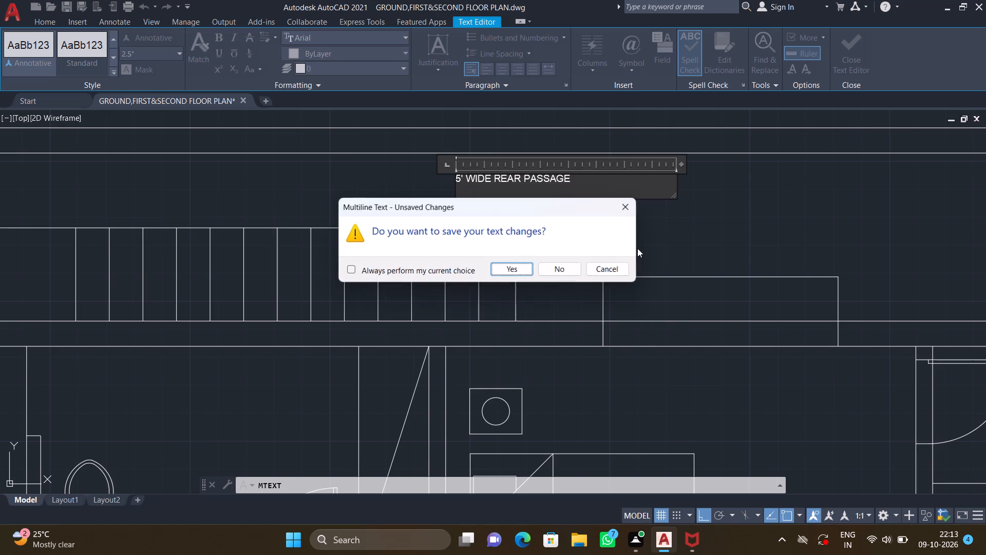
{"action": "left_click", "coordinate": [514, 269]}
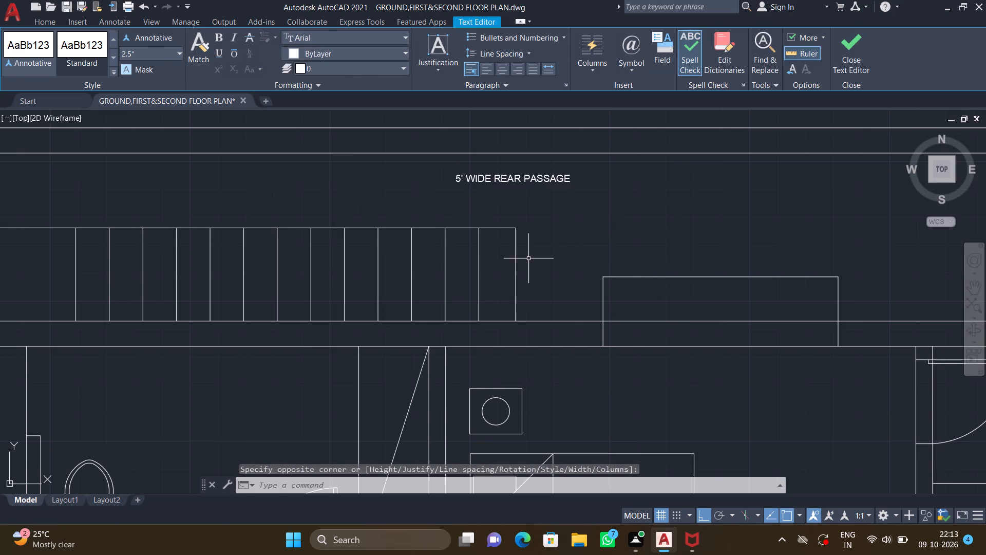
Move the rear passage label with Ortho off so it sits just above the staircase's right end, clear of the boundary wall.
{"action": "key", "text": "m"}
{"action": "key", "text": "Return"}
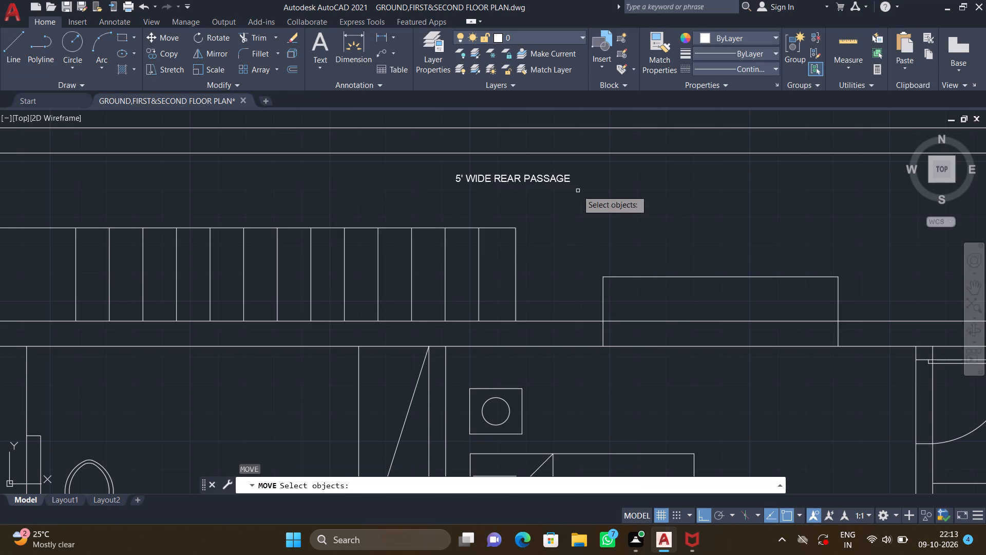
{"action": "left_click", "coordinate": [570, 177]}
{"action": "key", "text": "Return"}
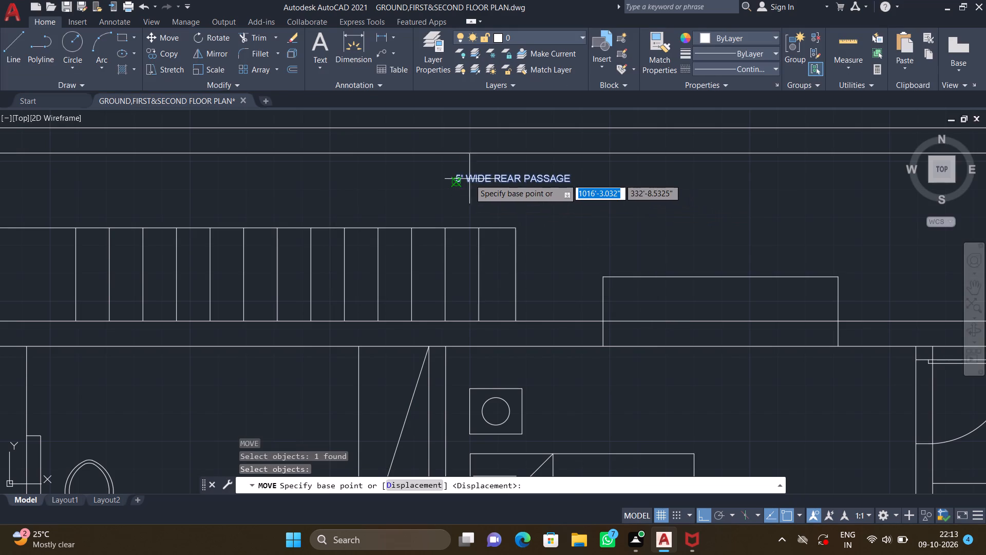
{"action": "scroll", "coordinate": [467, 179], "scroll_direction": "up", "scroll_amount": 2}
{"action": "left_click", "coordinate": [439, 163]}
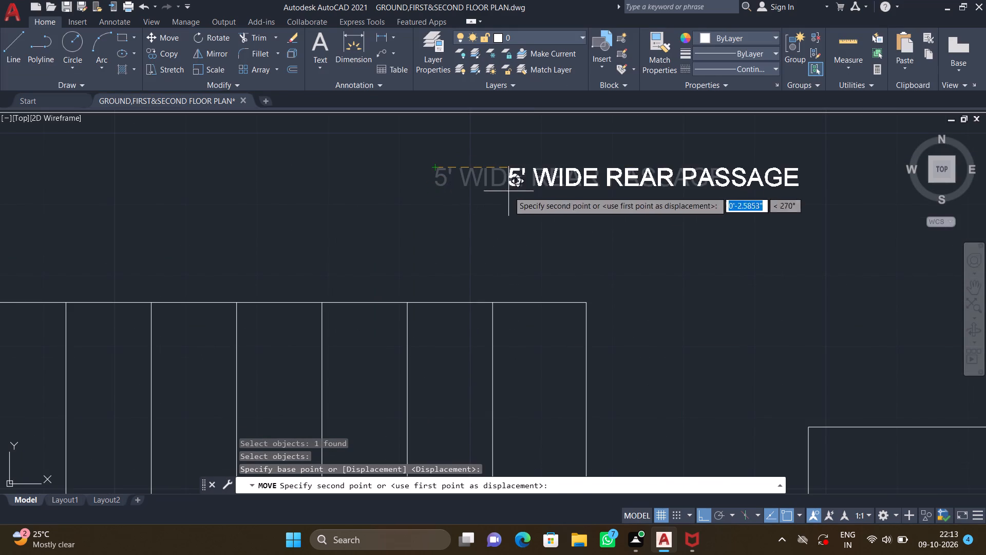
{"action": "key", "text": "F8"}
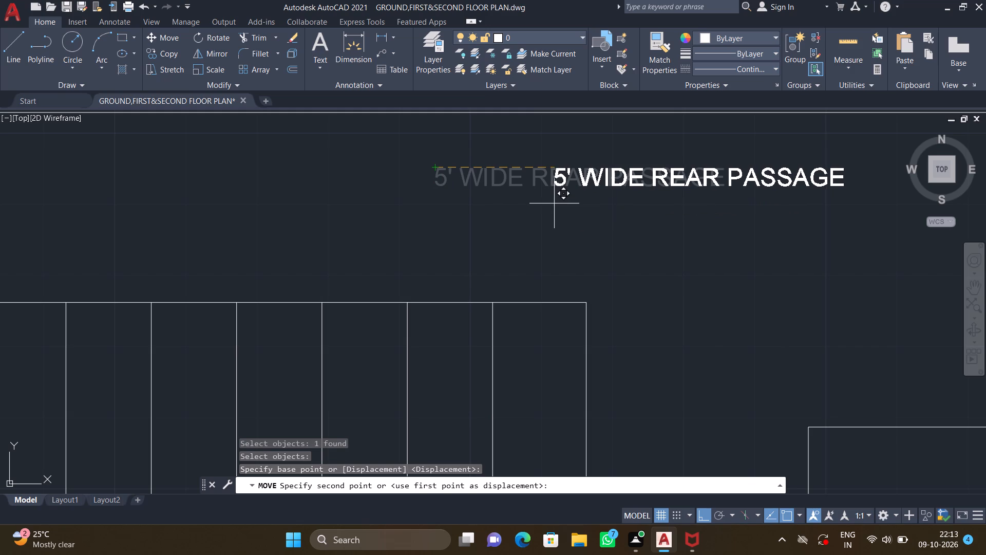
{"action": "left_click", "coordinate": [554, 203]}
Add a two-line multiline text reading BATH and 14'4"*6'7" in the top-left bathroom, above the toilet.
{"action": "scroll", "coordinate": [582, 211], "scroll_direction": "down", "scroll_amount": 2}
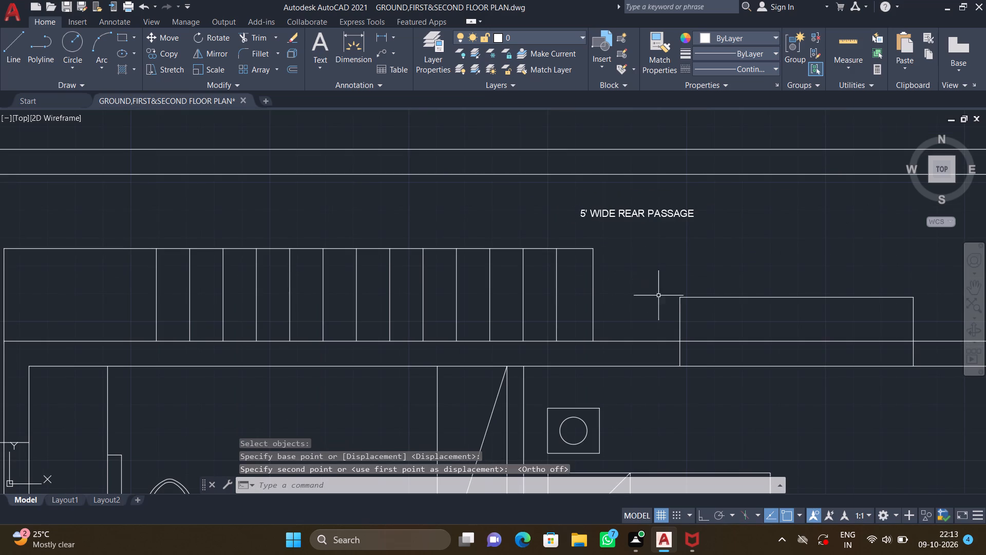
{"action": "middle_click_drag", "start_coordinate": [643, 307], "coordinate": [583, 282]}
{"action": "scroll", "coordinate": [643, 307], "scroll_direction": "down", "scroll_amount": 1}
{"action": "middle_click", "coordinate": [583, 282]}
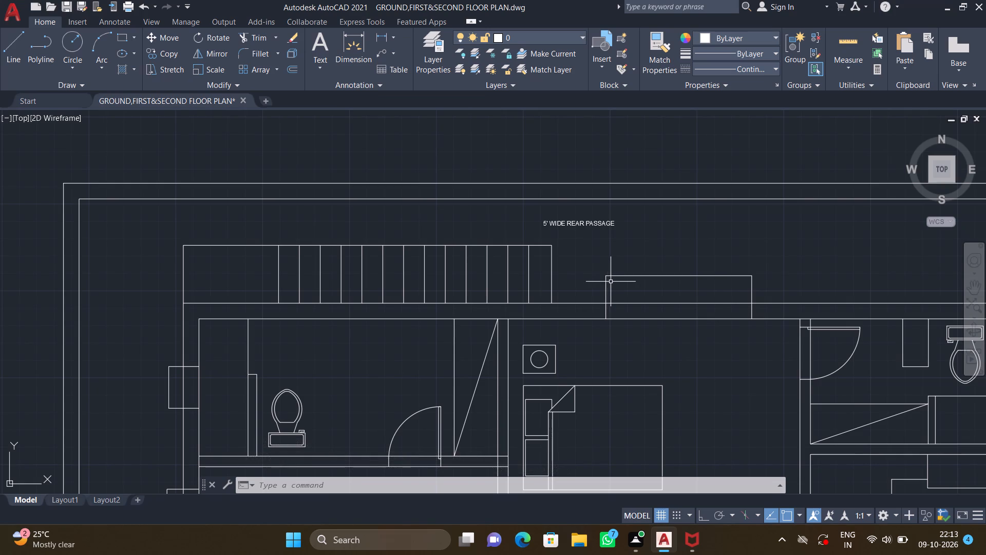
{"action": "middle_click_drag", "start_coordinate": [573, 285], "coordinate": [632, 223]}
{"action": "scroll", "coordinate": [632, 223], "scroll_direction": "down", "scroll_amount": 1}
{"action": "middle_click_drag", "start_coordinate": [494, 292], "coordinate": [494, 292]}
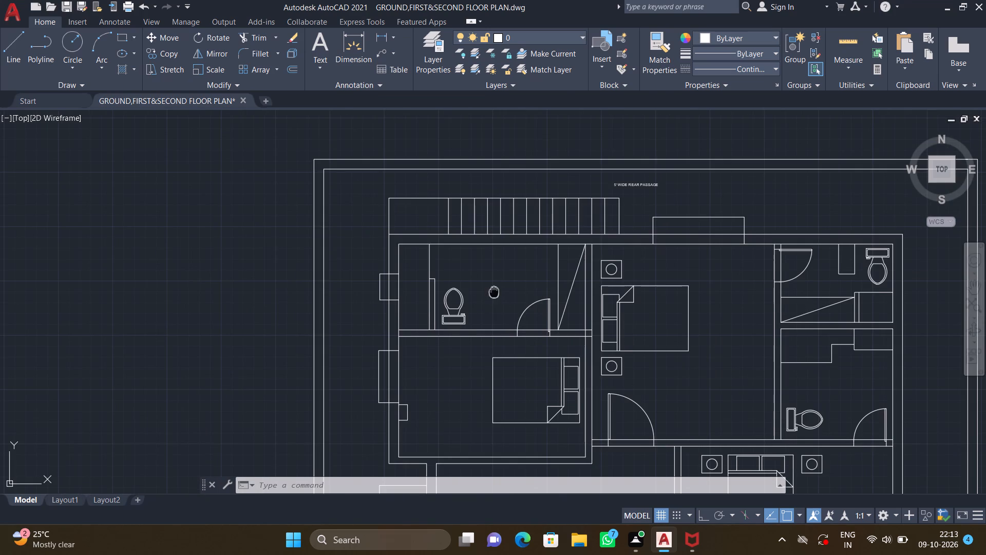
{"action": "middle_click_drag", "start_coordinate": [494, 292], "coordinate": [515, 285]}
{"action": "scroll", "coordinate": [507, 278], "scroll_direction": "up", "scroll_amount": 3}
{"action": "type", "text": "MT"}
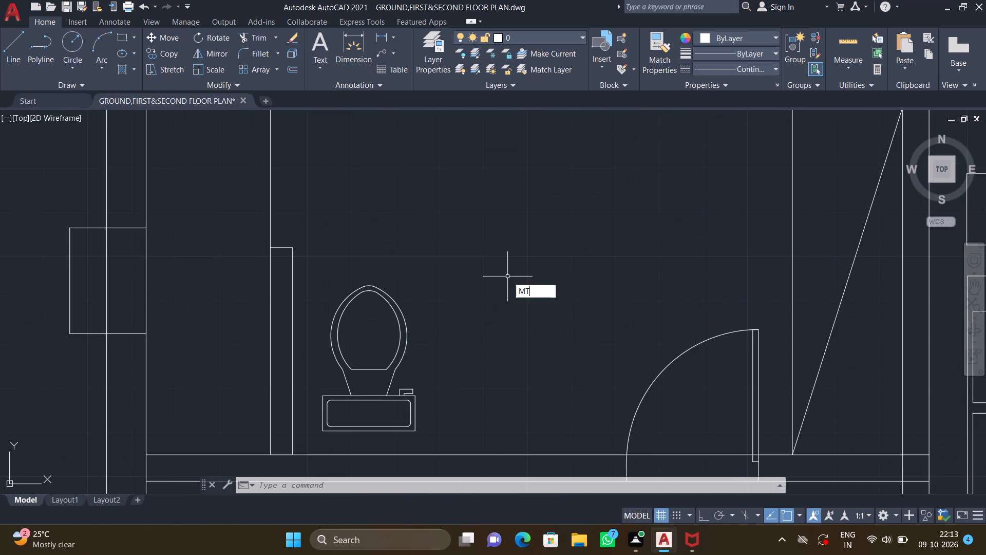
{"action": "key", "text": "Return"}
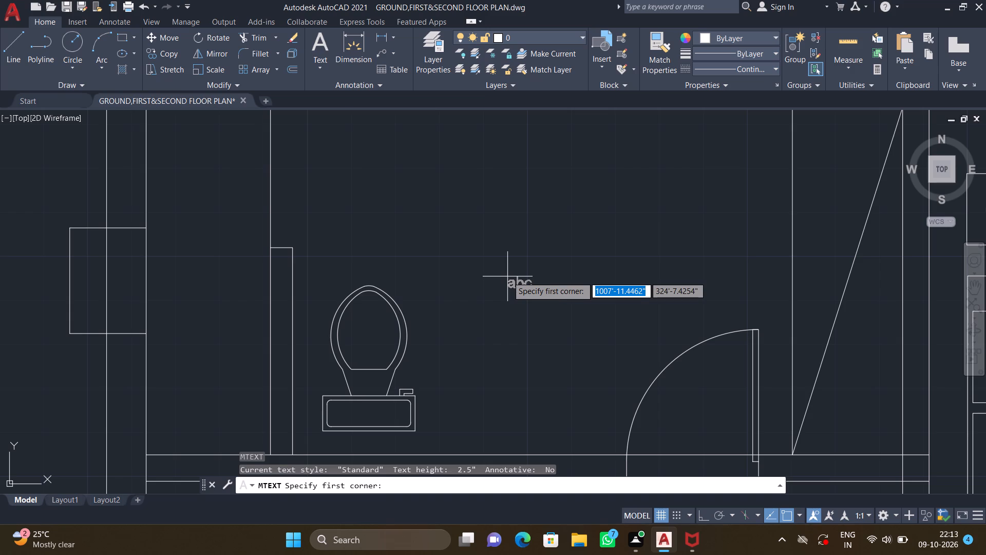
{"action": "left_click_drag", "start_coordinate": [452, 180], "coordinate": [470, 199]}
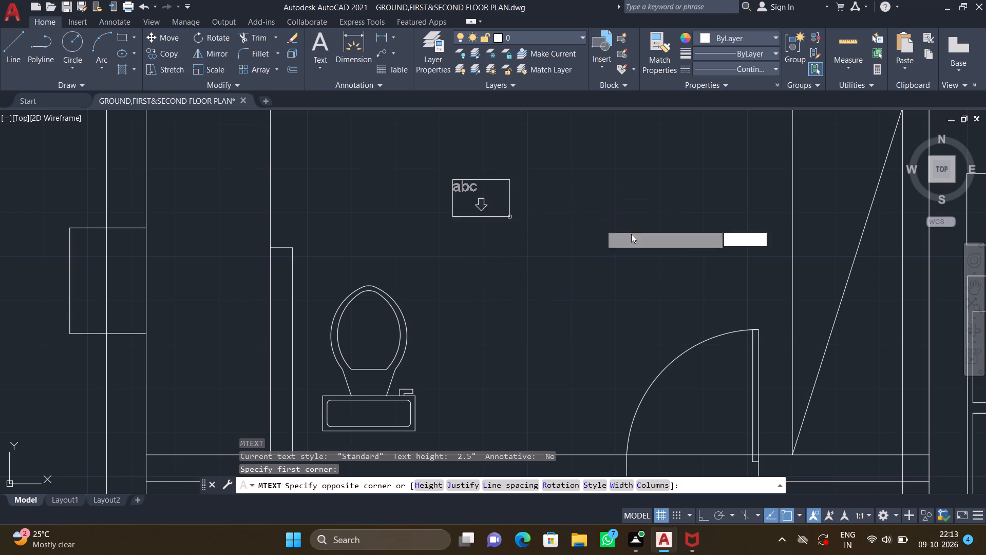
{"action": "left_click", "coordinate": [658, 251]}
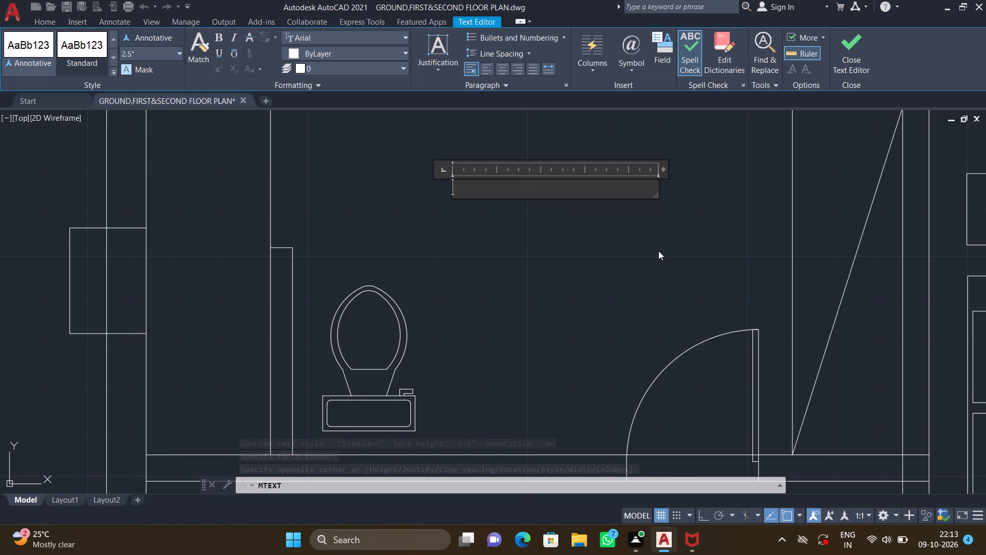
{"action": "type", "text": "BAT"}
{"action": "key", "text": "h"}
{"action": "key", "text": "Return"}
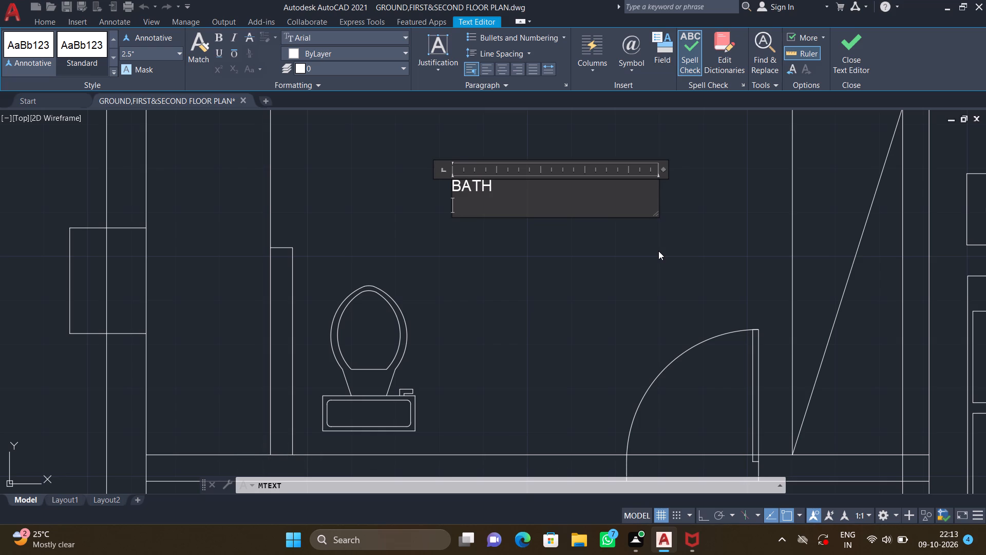
{"action": "type", "text": "14'"}
{"action": "type", "text": "4\"*"}
{"action": "type", "text": "6'"}
{"action": "type", "text": "7\""}
{"action": "key", "text": "Return"}
{"action": "key", "text": "Escape"}
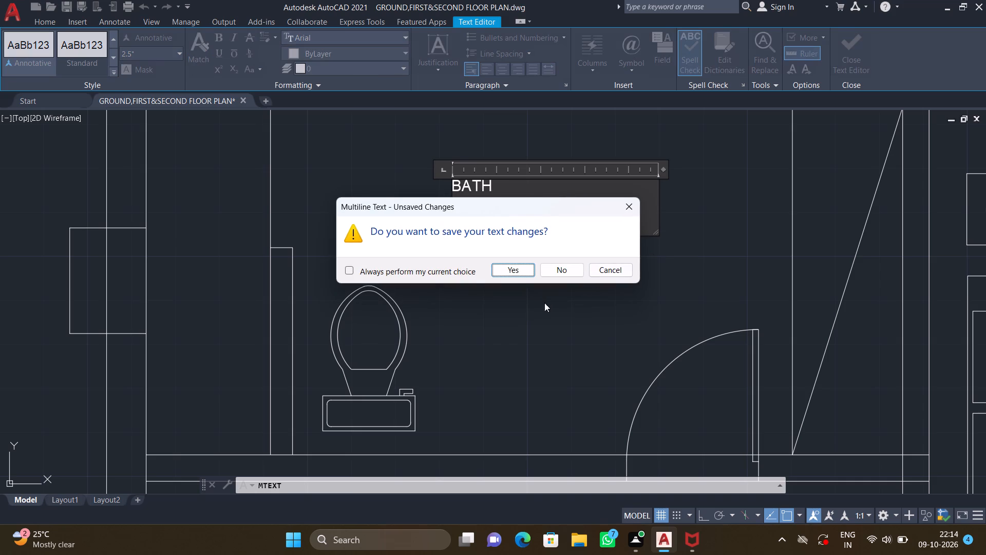
{"action": "left_click", "coordinate": [510, 269]}
Move the BATH label right and slightly down, toward the middle of the bathroom.
{"action": "scroll", "coordinate": [537, 255], "scroll_direction": "down", "scroll_amount": 2}
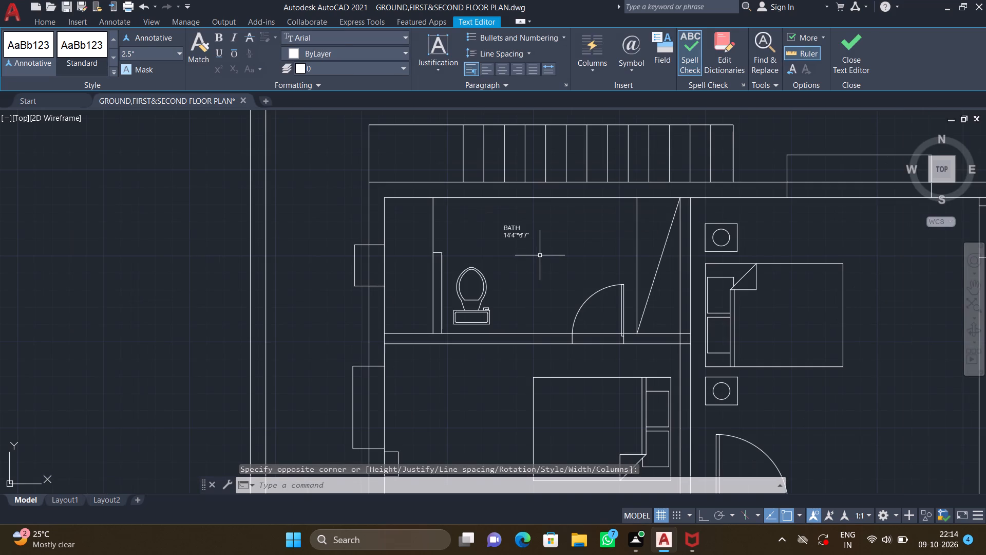
{"action": "key", "text": "m"}
{"action": "key", "text": "Return"}
{"action": "left_click", "coordinate": [517, 232]}
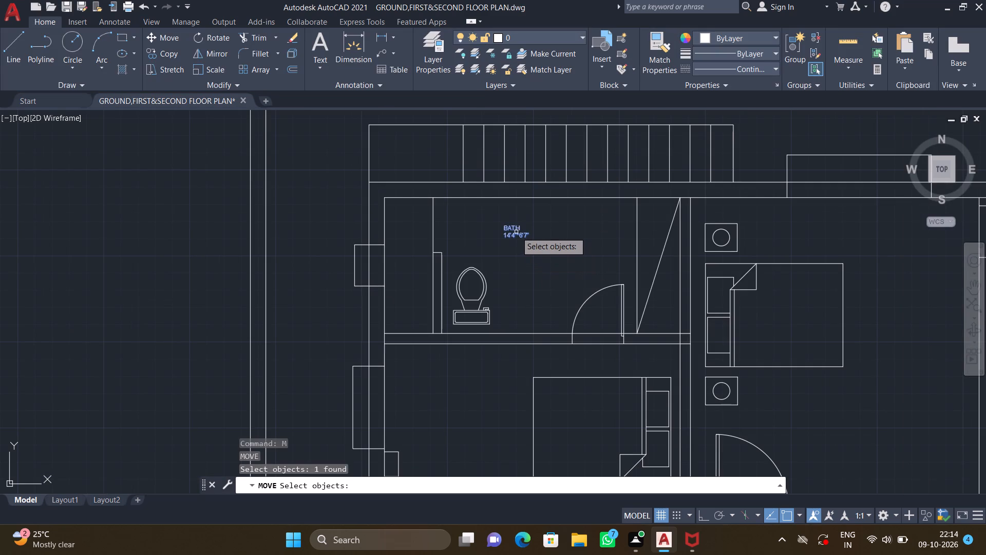
{"action": "key", "text": "Return"}
{"action": "scroll", "coordinate": [508, 240], "scroll_direction": "up", "scroll_amount": 2}
{"action": "left_click", "coordinate": [499, 208]}
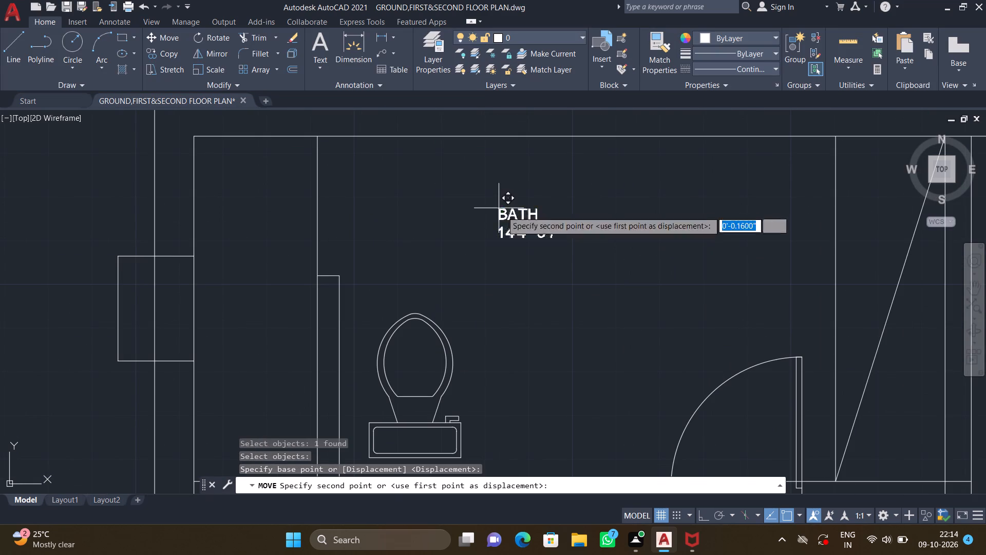
{"action": "left_click", "coordinate": [545, 257]}
{"action": "scroll", "coordinate": [600, 260], "scroll_direction": "down", "scroll_amount": 2}
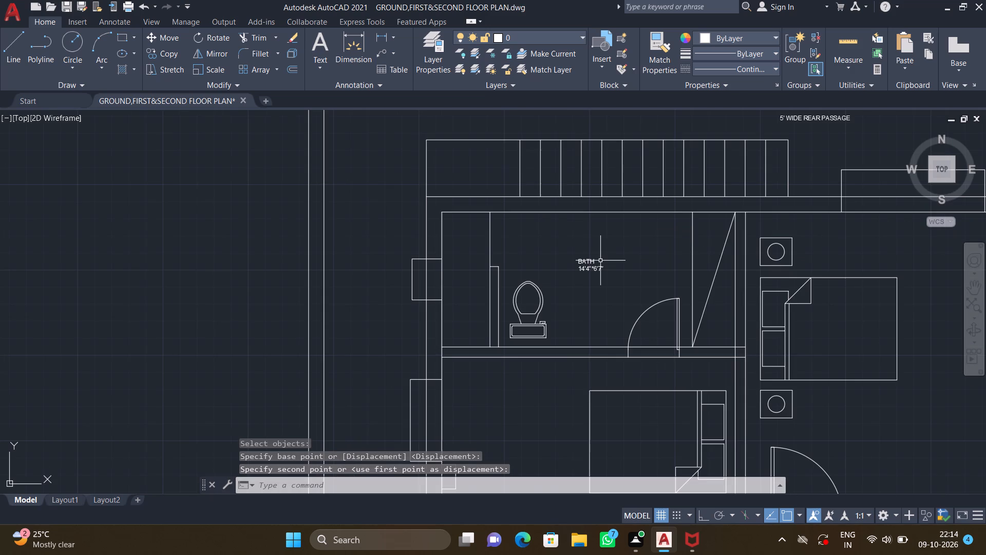
Add a two-line multiline text reading MASTER BED and 14'*16'4" in the bedroom below the BATH, left of the bed.
{"action": "middle_click_drag", "start_coordinate": [563, 319], "coordinate": [547, 242]}
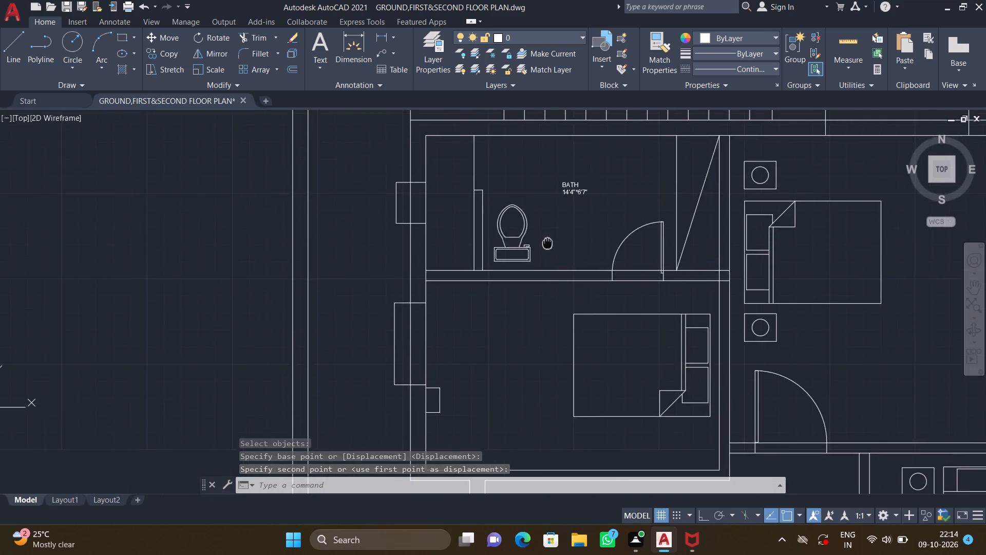
{"action": "scroll", "coordinate": [546, 247], "scroll_direction": "down", "scroll_amount": 2}
{"action": "scroll", "coordinate": [532, 322], "scroll_direction": "up", "scroll_amount": 2}
{"action": "key", "text": "m"}
{"action": "key", "text": "t"}
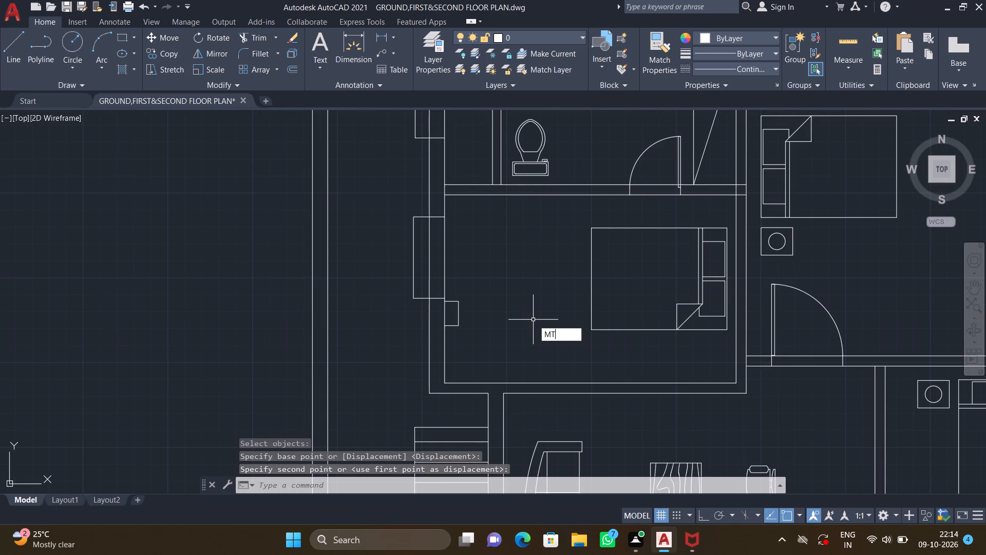
{"action": "key", "text": "Return"}
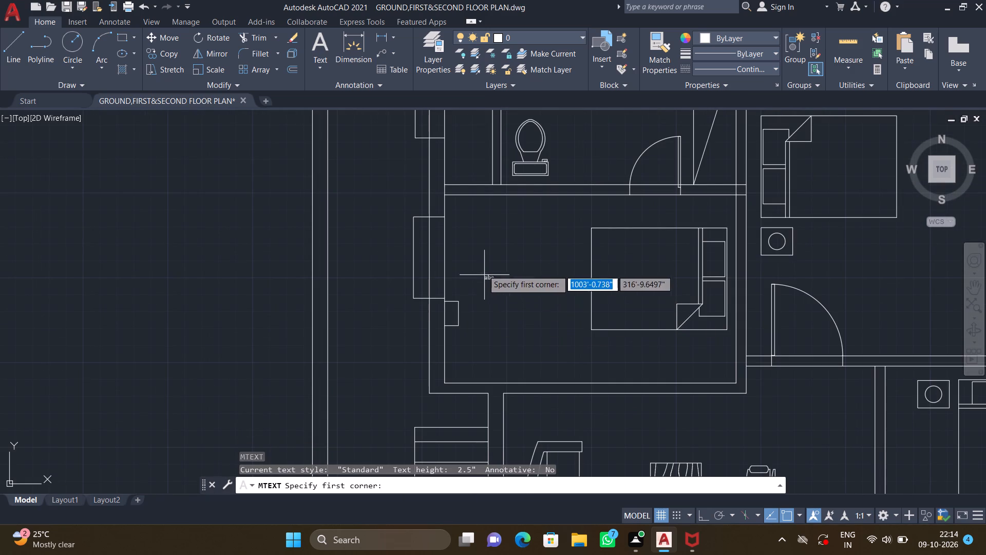
{"action": "left_click_drag", "start_coordinate": [479, 264], "coordinate": [485, 269]}
{"action": "left_click", "coordinate": [553, 303]}
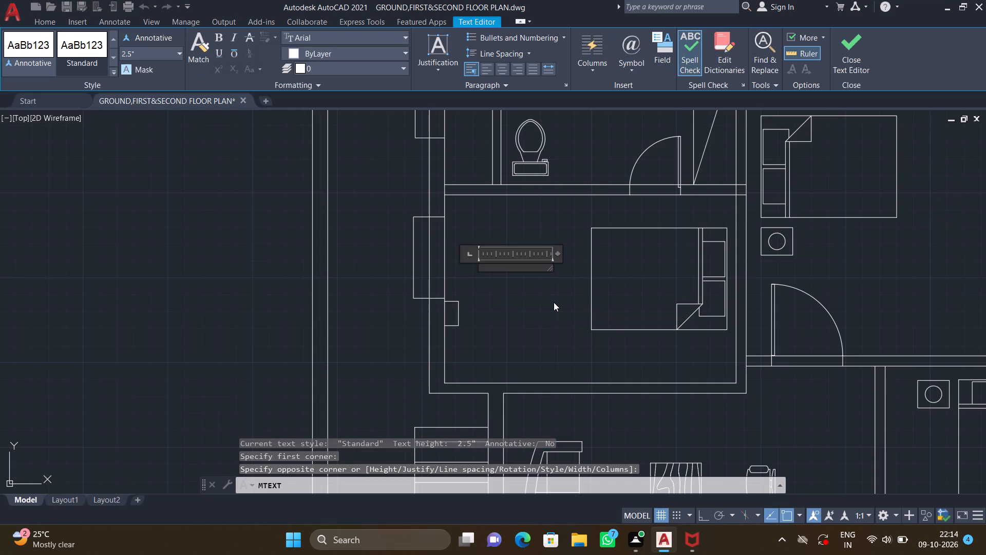
{"action": "type", "text": "MASTER"}
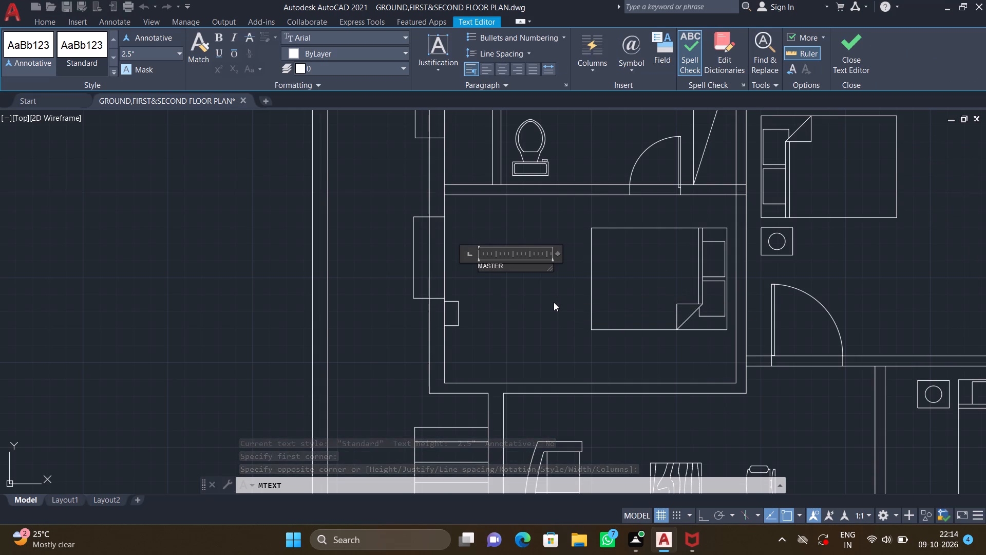
{"action": "key", "text": "space"}
{"action": "type", "text": "BED"}
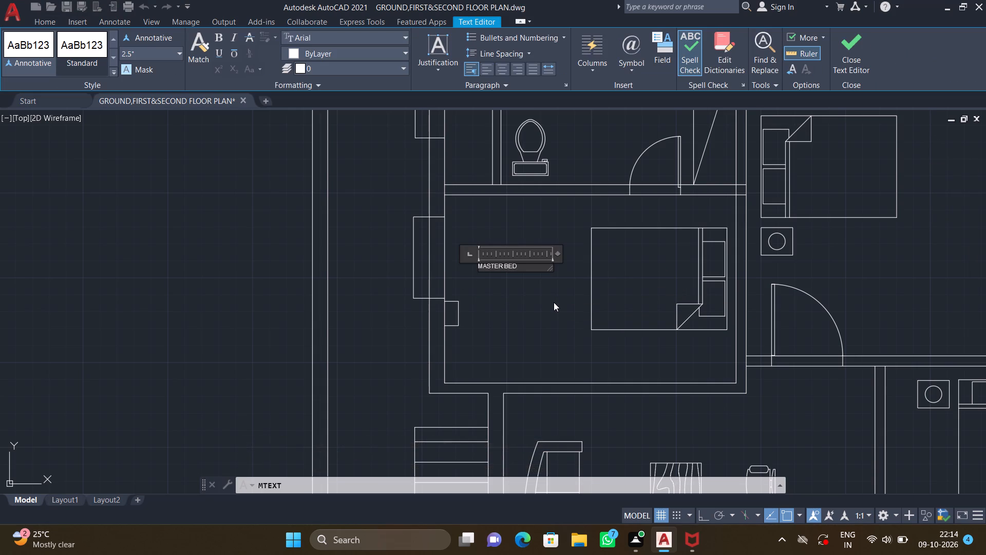
{"action": "key", "text": "Return"}
{"action": "type", "text": "14'"}
{"action": "type", "text": "*16'"}
{"action": "type", "text": "4\""}
{"action": "key", "text": "Return"}
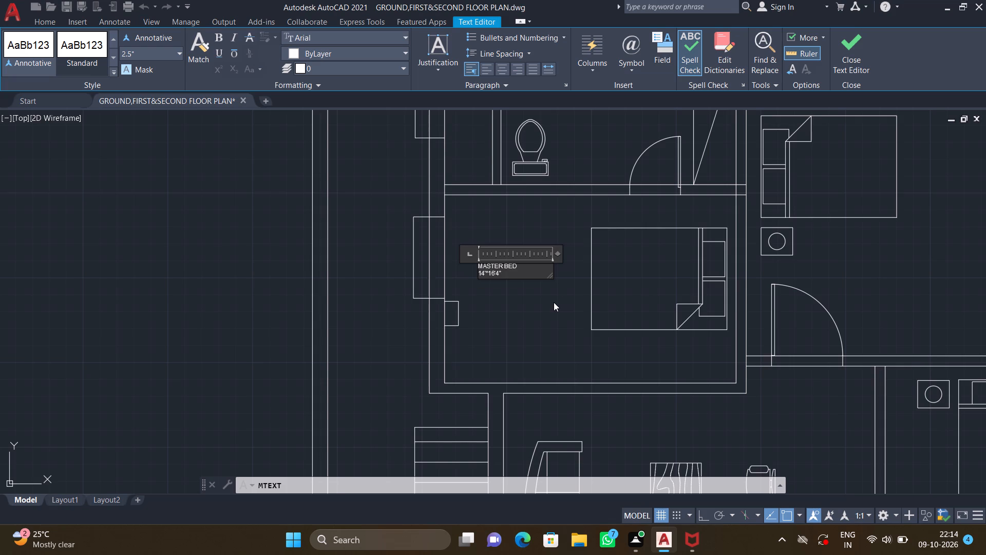
{"action": "key", "text": "Escape"}
{"action": "left_click", "coordinate": [518, 267]}
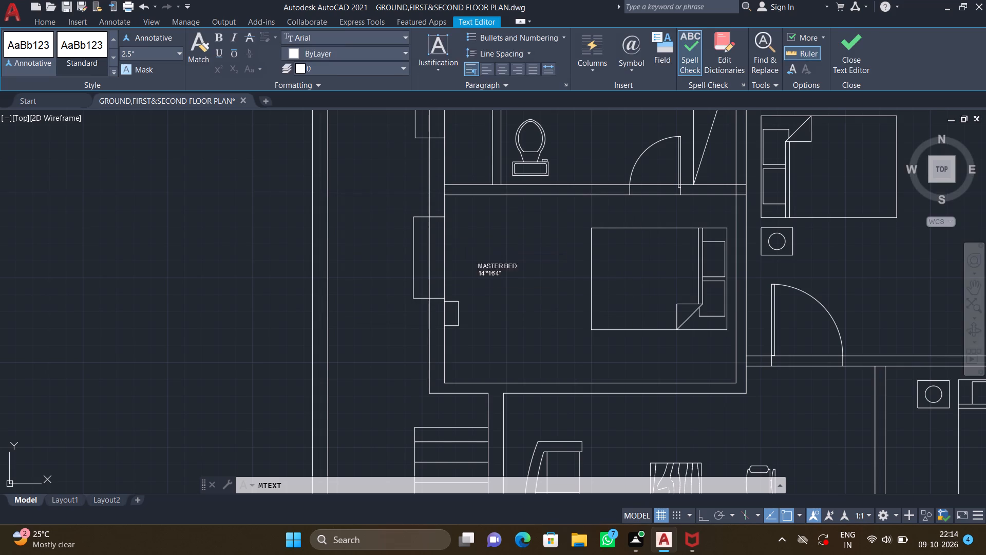
Move the MASTER BED label slightly down within the bedroom.
{"action": "key", "text": "m"}
{"action": "key", "text": "Return"}
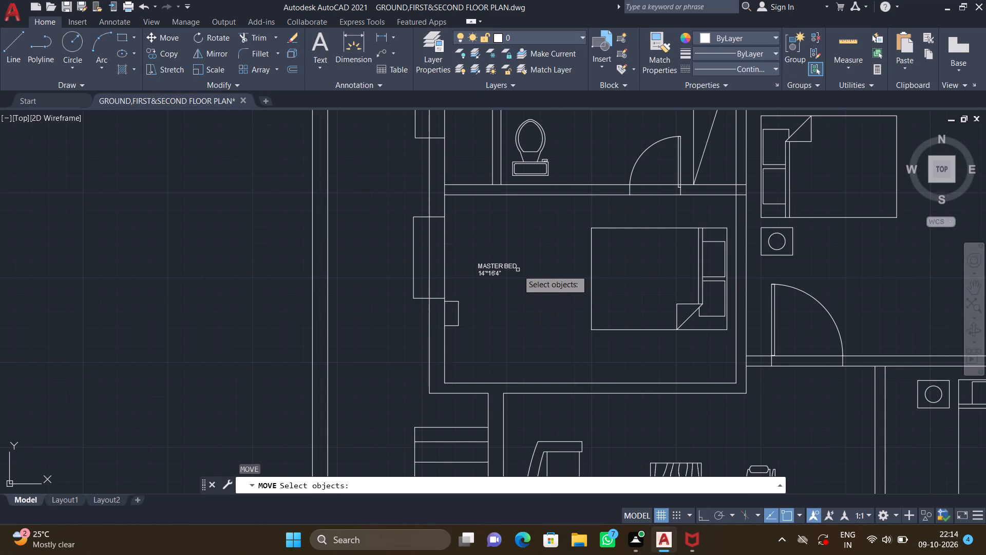
{"action": "left_click_drag", "start_coordinate": [513, 261], "coordinate": [514, 270]}
{"action": "left_click", "coordinate": [513, 264]}
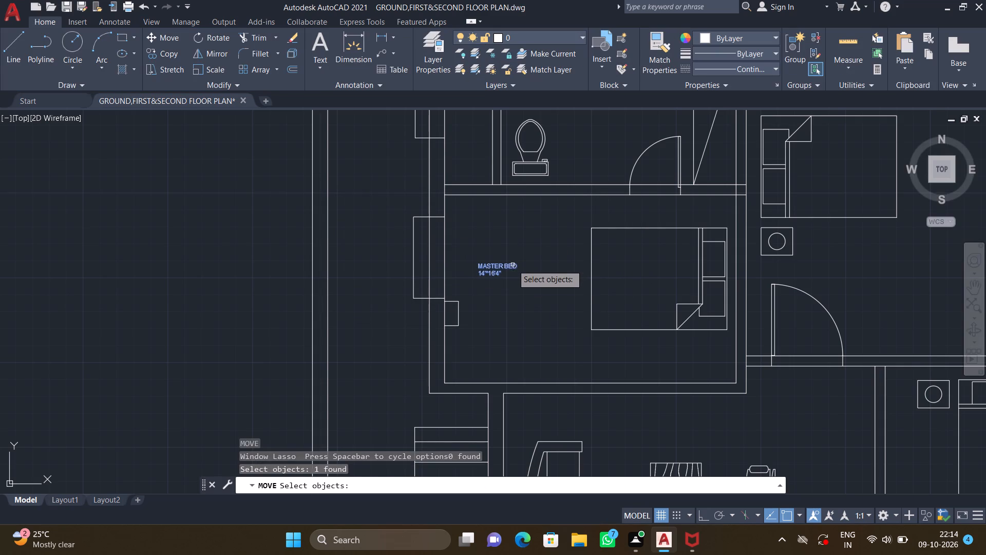
{"action": "key", "text": "Return"}
{"action": "scroll", "coordinate": [461, 260], "scroll_direction": "up", "scroll_amount": 2}
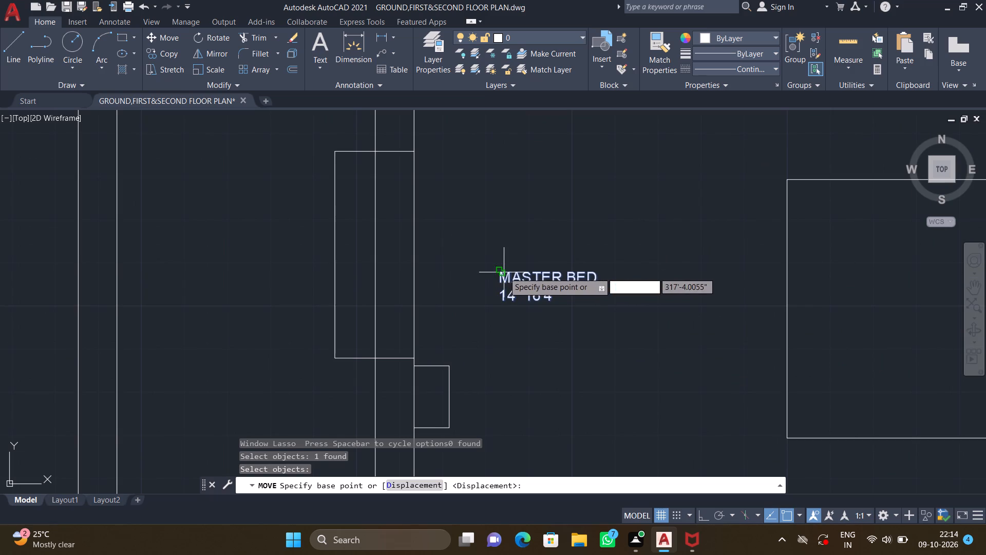
{"action": "left_click", "coordinate": [504, 272]}
{"action": "left_click", "coordinate": [564, 307]}
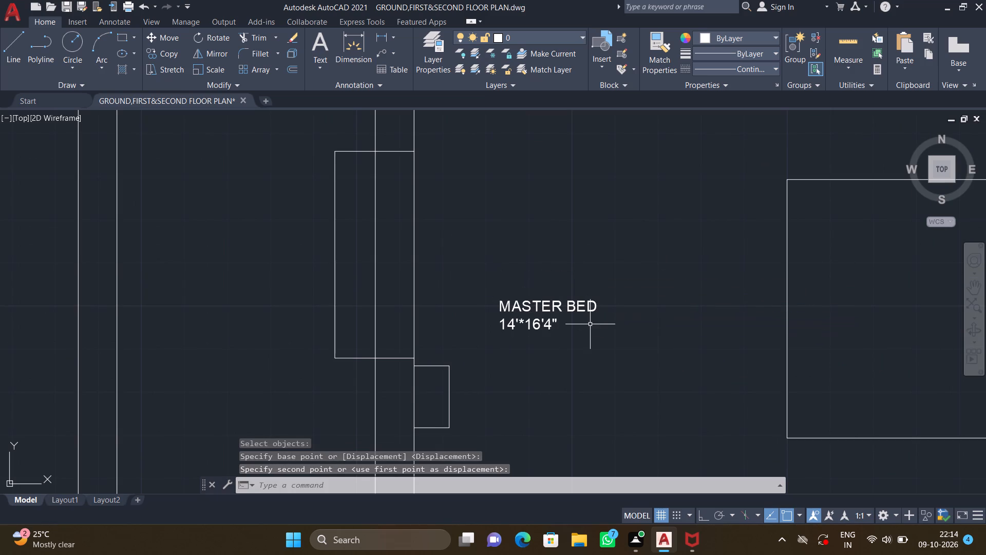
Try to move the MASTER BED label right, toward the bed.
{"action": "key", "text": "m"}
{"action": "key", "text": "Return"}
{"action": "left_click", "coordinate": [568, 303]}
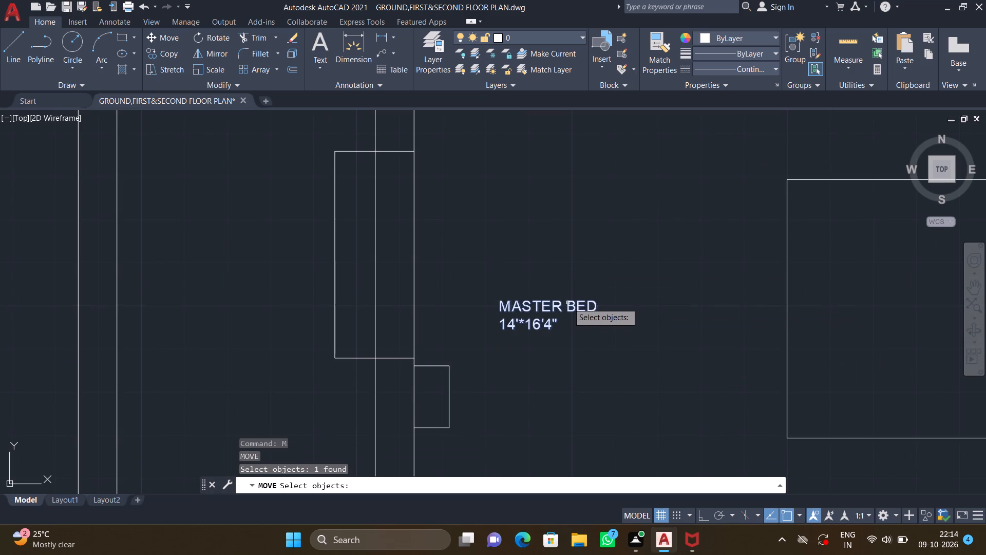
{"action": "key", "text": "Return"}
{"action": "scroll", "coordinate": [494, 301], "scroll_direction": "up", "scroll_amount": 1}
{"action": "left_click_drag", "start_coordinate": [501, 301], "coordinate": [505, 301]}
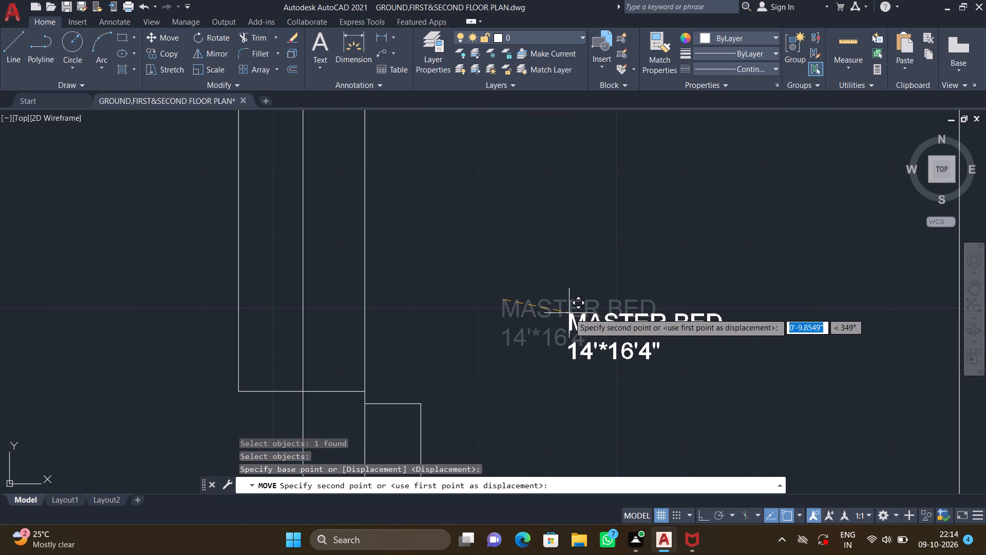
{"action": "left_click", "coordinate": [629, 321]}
Move the MASTER BED label right and slightly down, into the open floor between the outer wall and the bed.
{"action": "key", "text": "m"}
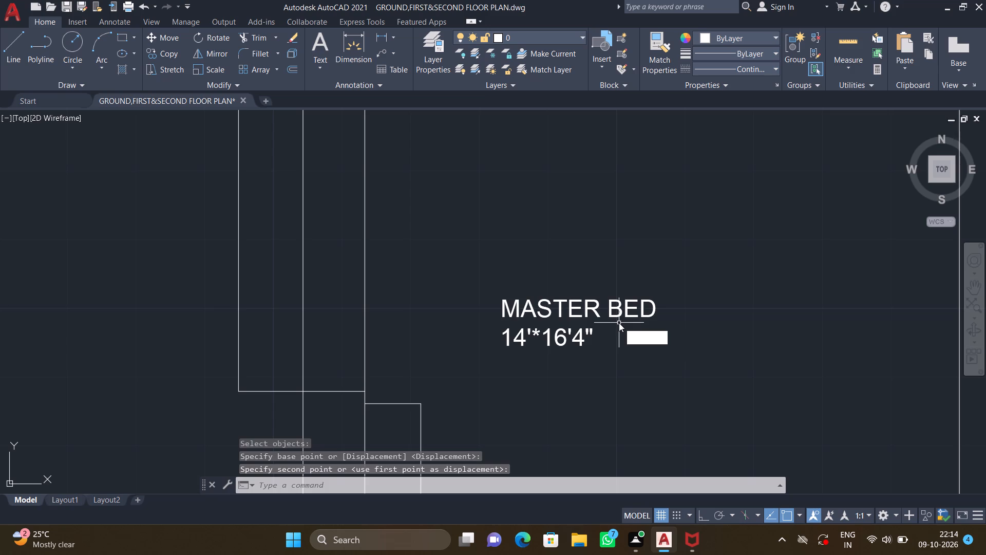
{"action": "key", "text": "Return"}
{"action": "left_click", "coordinate": [611, 308]}
{"action": "key", "text": "Return"}
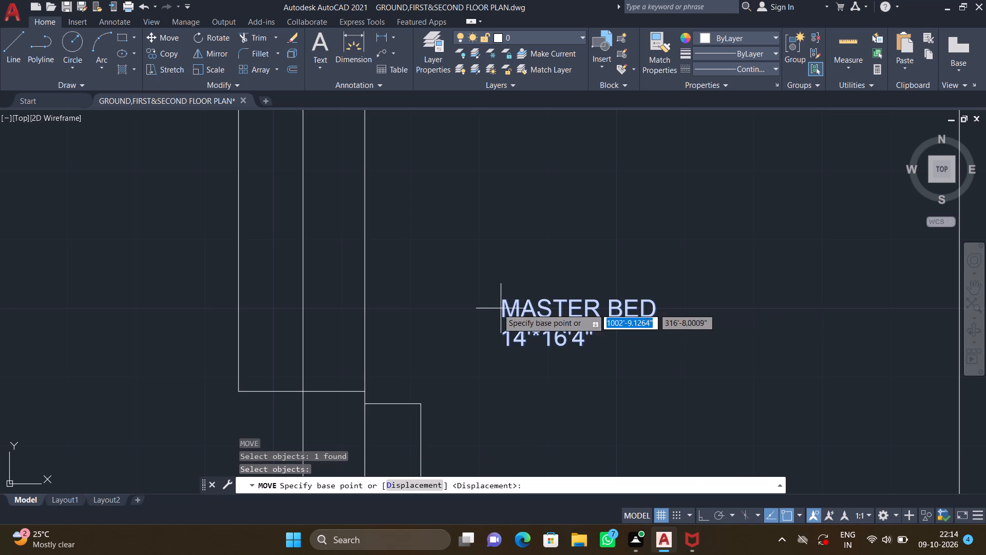
{"action": "left_click", "coordinate": [508, 300]}
{"action": "scroll", "coordinate": [578, 307], "scroll_direction": "down", "scroll_amount": 2}
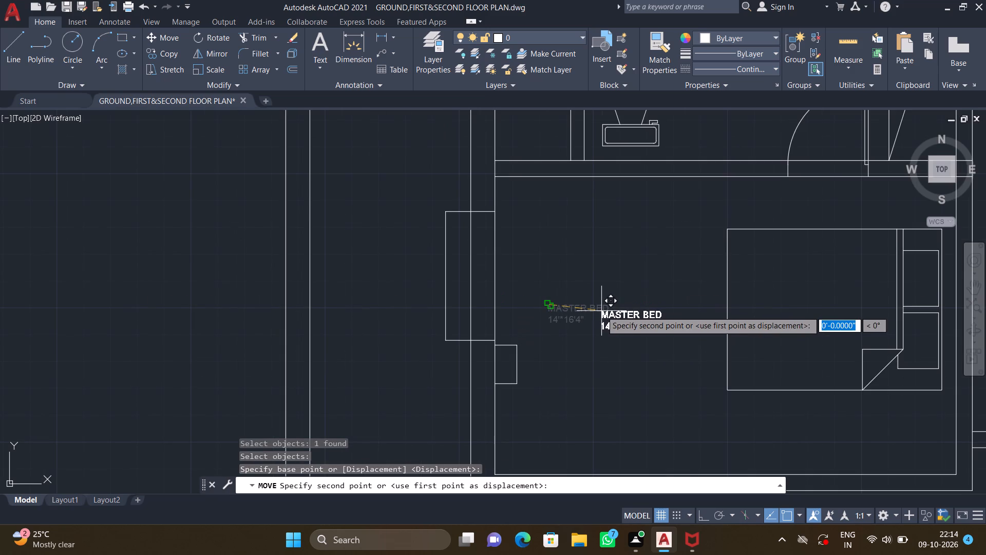
{"action": "left_click", "coordinate": [599, 329]}
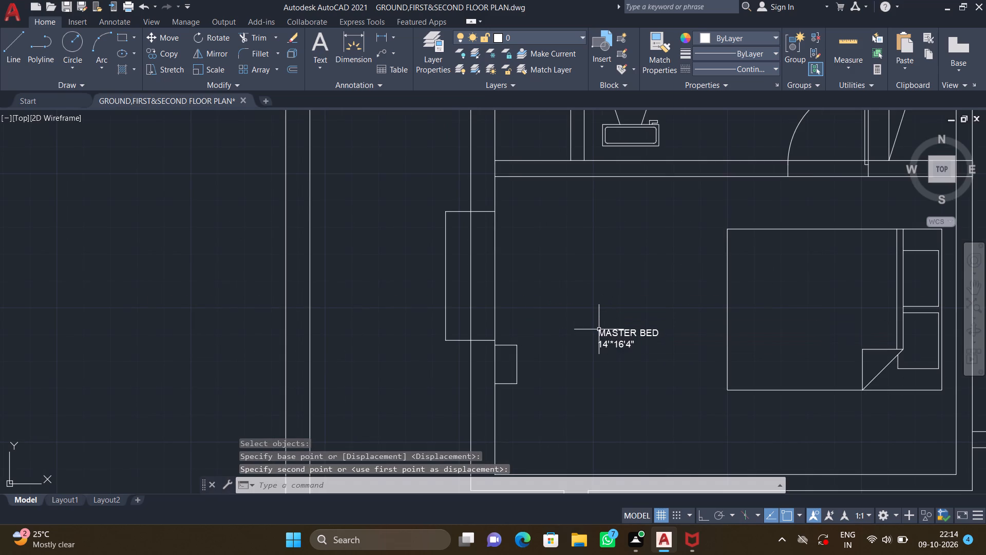
Add a two-line multiline text reading BED ROOM and 14'*15' in the upper middle bedroom, just below the bed's right corner.
{"action": "scroll", "coordinate": [604, 324], "scroll_direction": "down", "scroll_amount": 2}
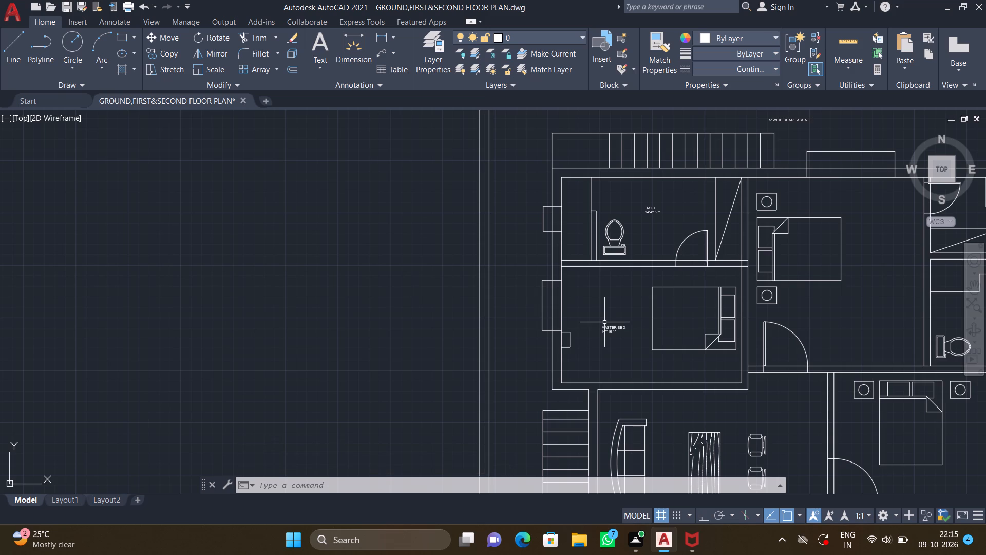
{"action": "middle_click_drag", "start_coordinate": [632, 348], "coordinate": [576, 321]}
{"action": "scroll", "coordinate": [575, 324], "scroll_direction": "down", "scroll_amount": 2}
{"action": "middle_click_drag", "start_coordinate": [624, 321], "coordinate": [564, 301]}
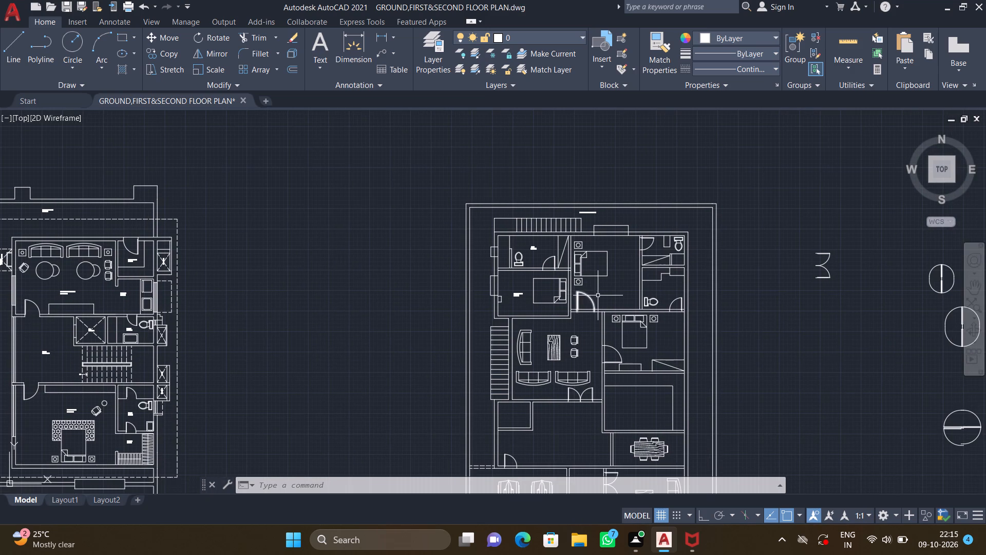
{"action": "middle_click_drag", "start_coordinate": [589, 293], "coordinate": [568, 292]}
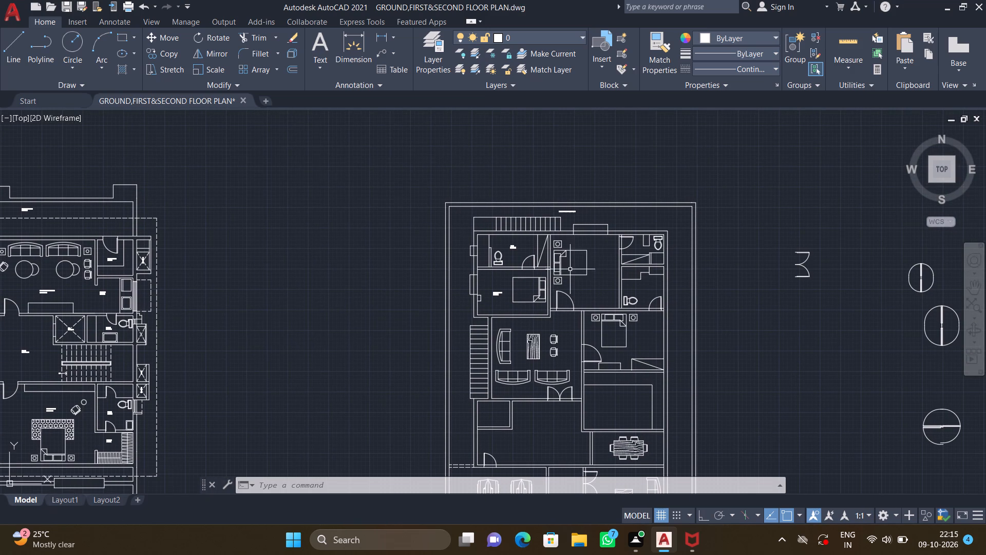
{"action": "middle_click_drag", "start_coordinate": [571, 273], "coordinate": [557, 268]}
{"action": "scroll", "coordinate": [576, 272], "scroll_direction": "up", "scroll_amount": 3}
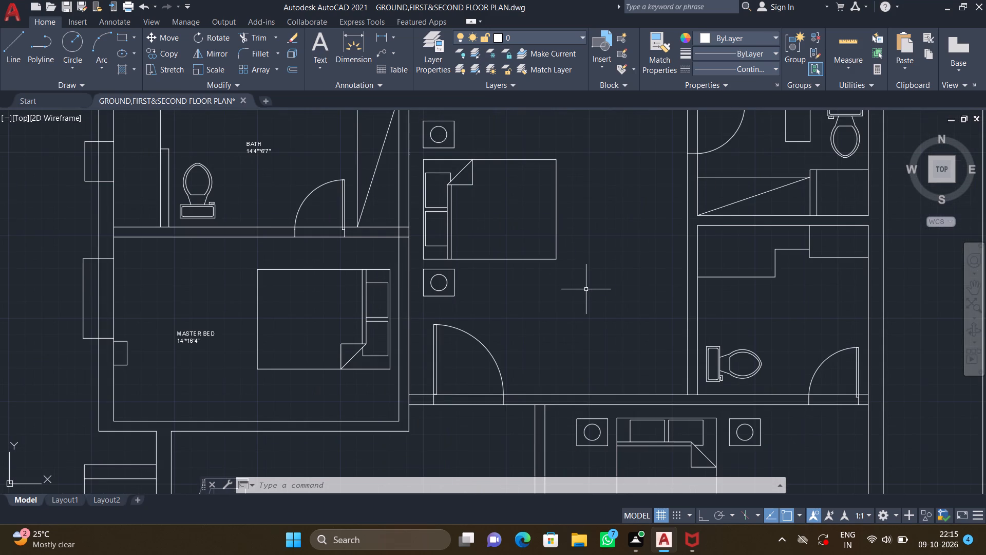
{"action": "type", "text": "MT"}
{"action": "key", "text": "Return"}
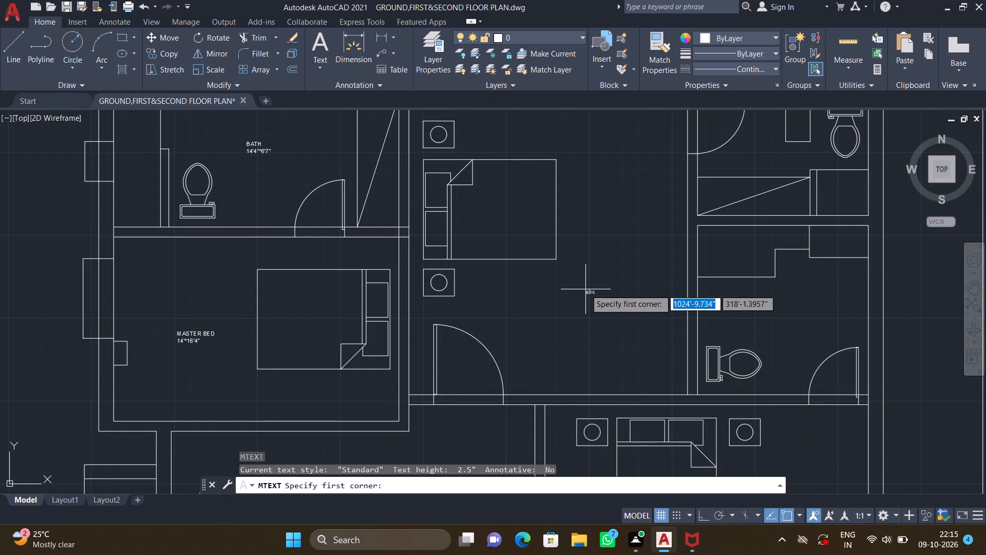
{"action": "left_click", "coordinate": [552, 284]}
{"action": "left_click", "coordinate": [645, 345]}
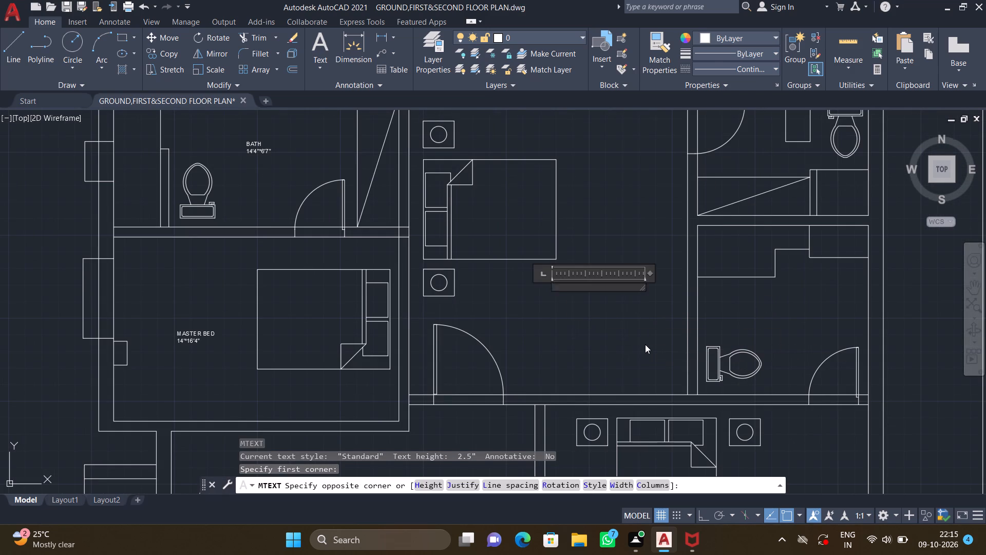
{"action": "type", "text": "BED"}
{"action": "key", "text": "space"}
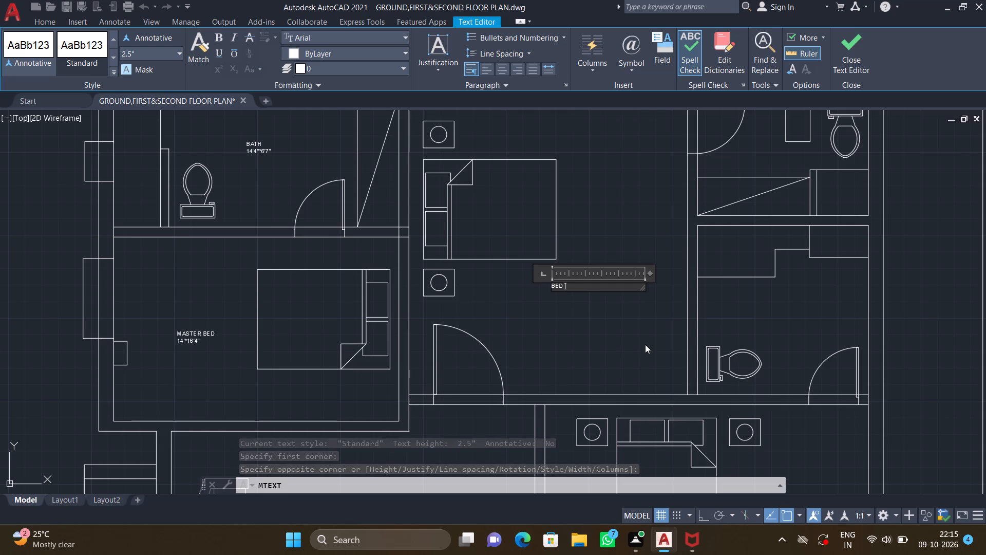
{"action": "type", "text": "ROOM"}
{"action": "key", "text": "Return"}
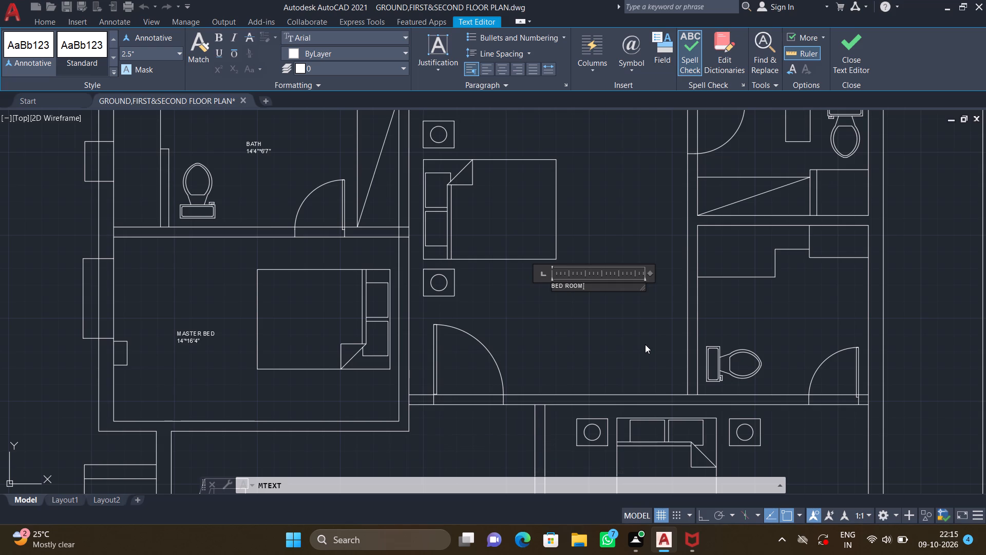
{"action": "type", "text": "14'"}
{"action": "type", "text": "*15'"}
{"action": "key", "text": "Return"}
{"action": "key", "text": "Escape"}
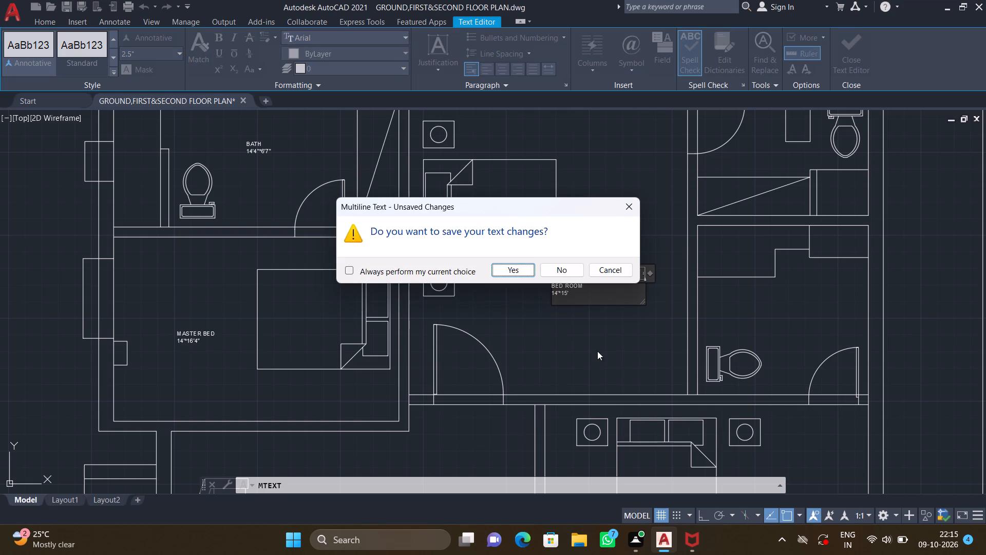
{"action": "left_click", "coordinate": [503, 269]}
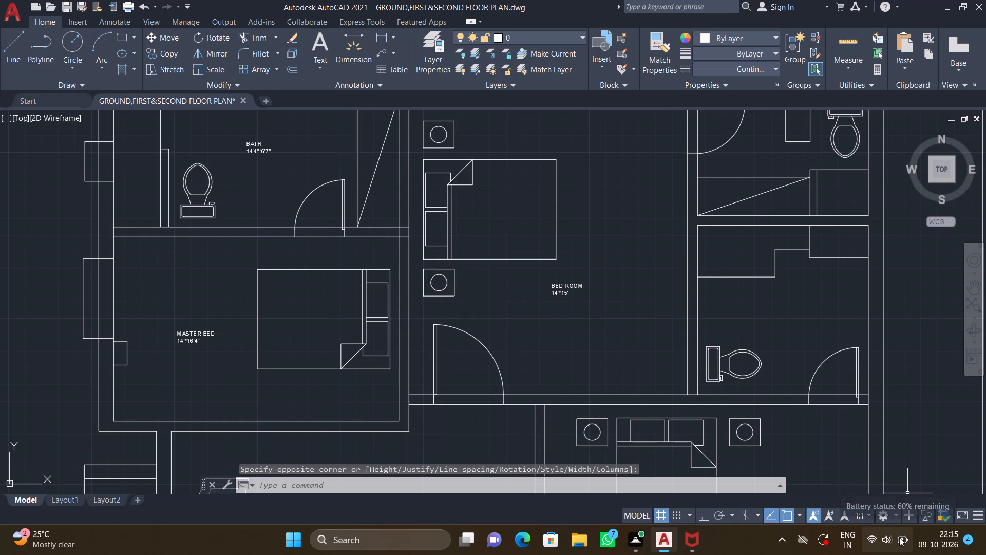
Add a two-line multiline text reading BATH and 8'7"*6'6" in the lower of the two bathrooms beside the BED ROOM, above the toilet.
{"action": "scroll", "coordinate": [648, 259], "scroll_direction": "down", "scroll_amount": 1}
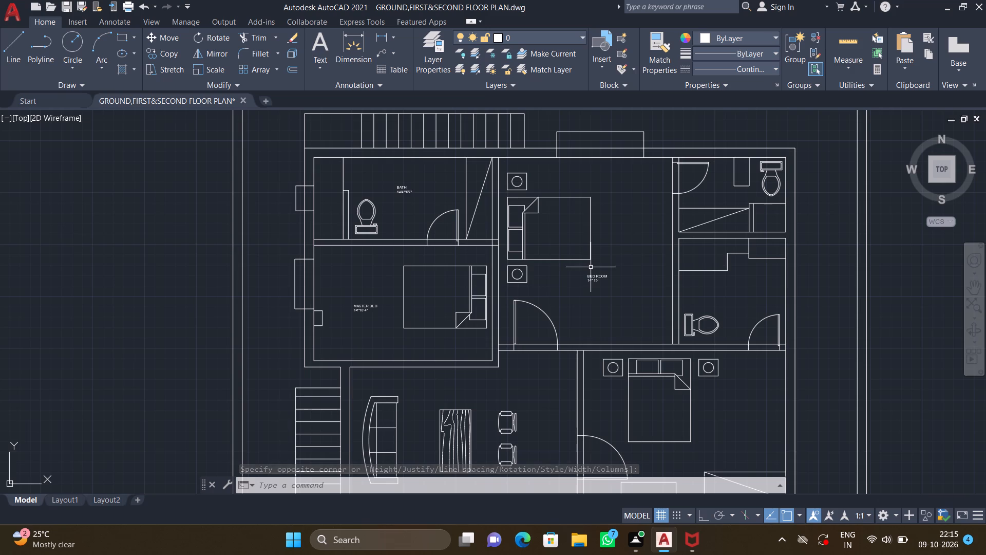
{"action": "type", "text": "MT"}
{"action": "key", "text": "Return"}
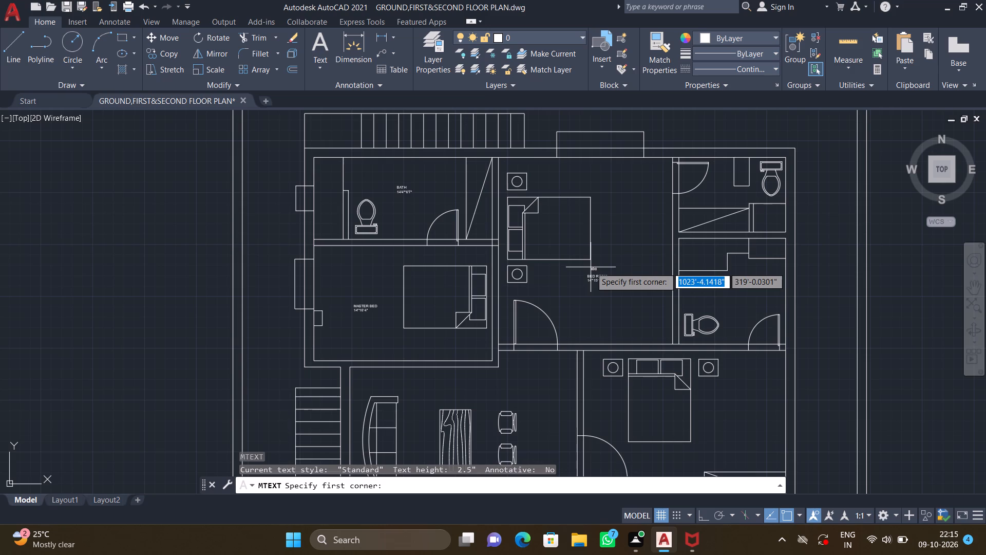
{"action": "middle_click_drag", "start_coordinate": [614, 369], "coordinate": [567, 334]}
{"action": "scroll", "coordinate": [603, 361], "scroll_direction": "down", "scroll_amount": 1}
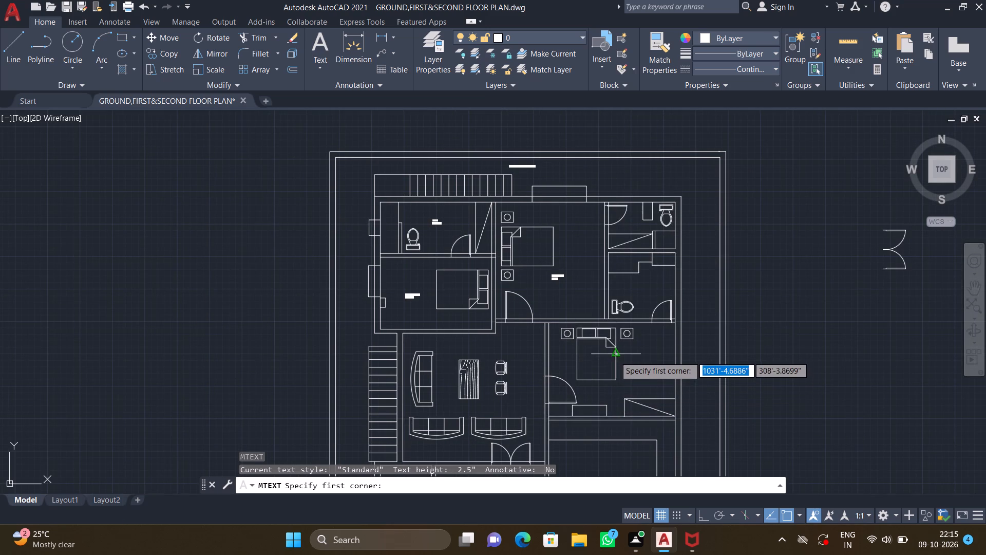
{"action": "middle_click_drag", "start_coordinate": [603, 355], "coordinate": [587, 380]}
{"action": "scroll", "coordinate": [617, 302], "scroll_direction": "up", "scroll_amount": 3}
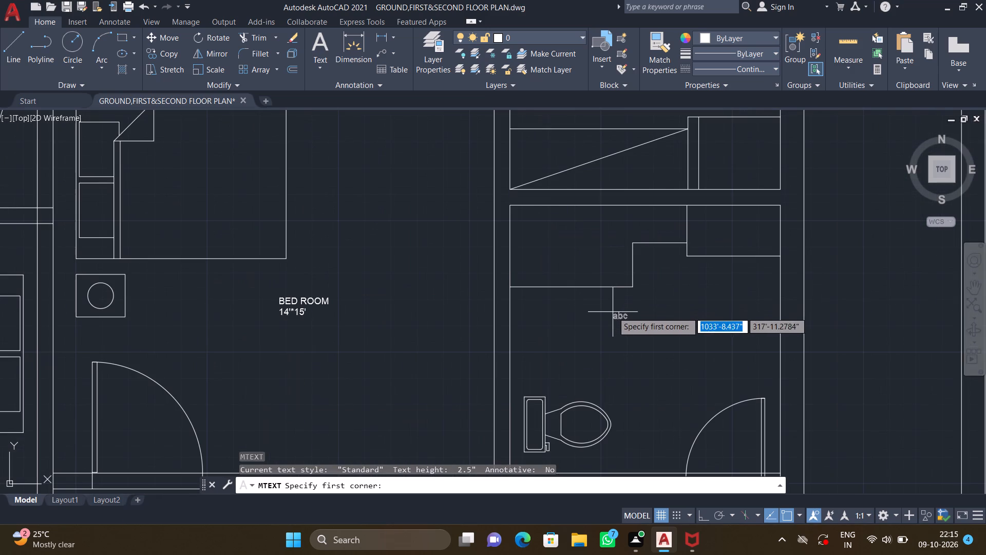
{"action": "left_click", "coordinate": [609, 313]}
{"action": "left_click", "coordinate": [703, 358]}
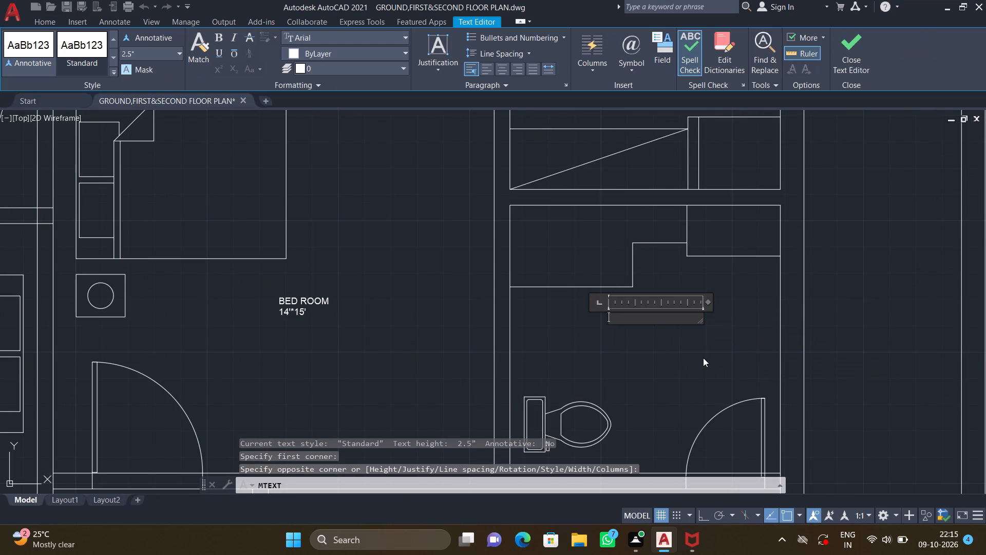
{"action": "type", "text": "BA"}
{"action": "key", "text": "t"}
{"action": "key", "text": "h"}
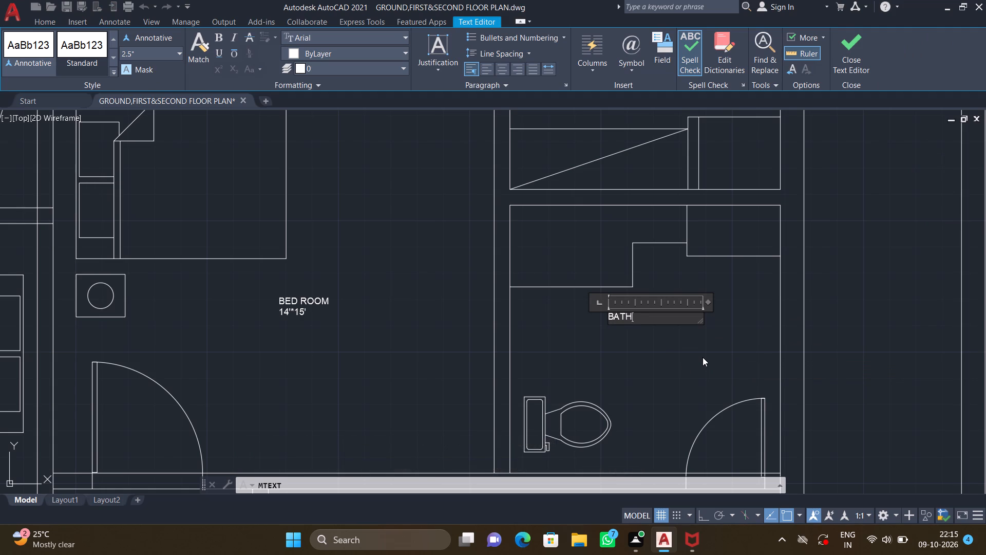
{"action": "key", "text": "Return"}
{"action": "type", "text": "8'7\"*"}
{"action": "key", "text": "6"}
{"action": "key", "text": "apostrophe"}
{"action": "type", "text": "6\""}
{"action": "key", "text": "Return"}
{"action": "key", "text": "Escape"}
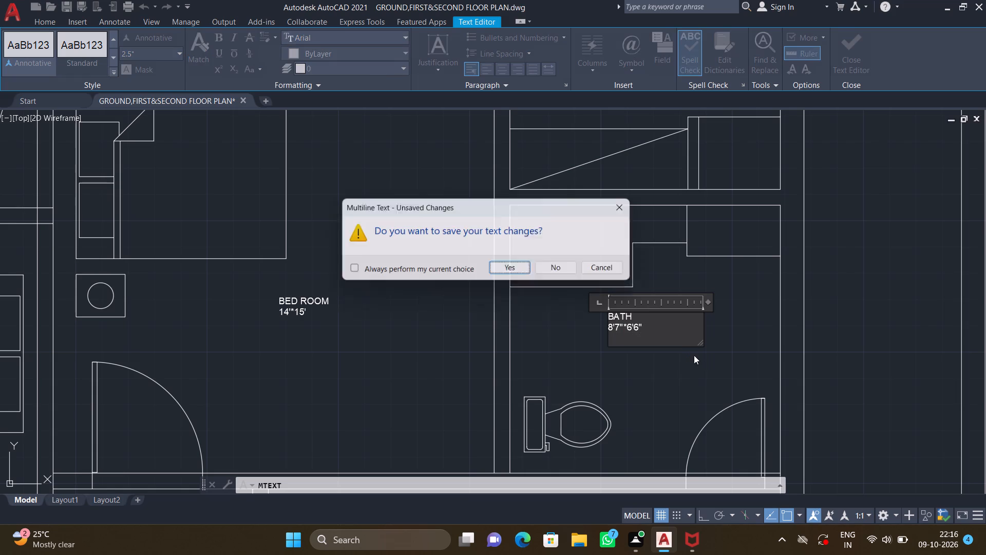
{"action": "key", "text": "grave"}
{"action": "left_click", "coordinate": [514, 272]}
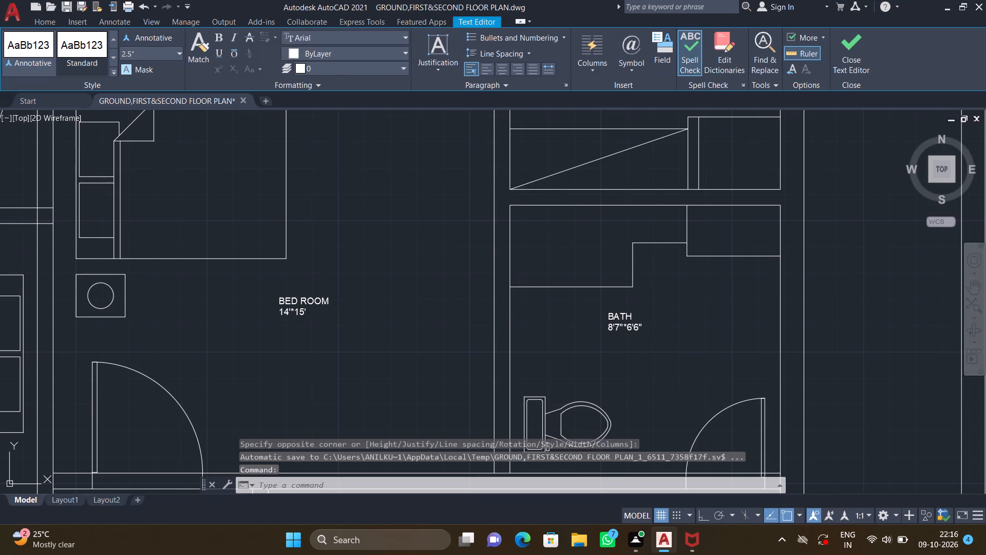
Move the 8'7"*6'6" BATH label right and down, into the open floor between the stepped counter and the door.
{"action": "key", "text": "m"}
{"action": "key", "text": "Return"}
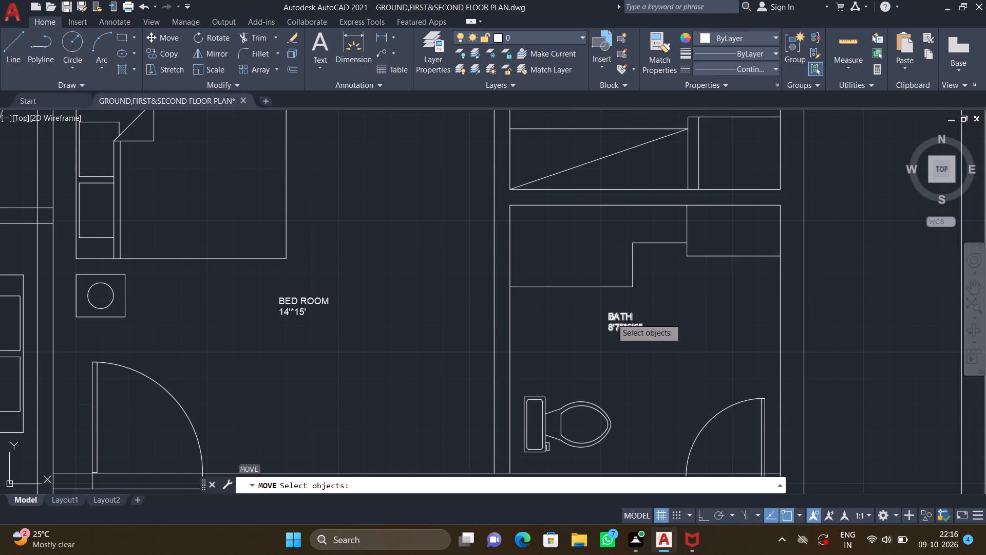
{"action": "left_click", "coordinate": [612, 318]}
{"action": "key", "text": "Return"}
{"action": "scroll", "coordinate": [606, 318], "scroll_direction": "up", "scroll_amount": 2}
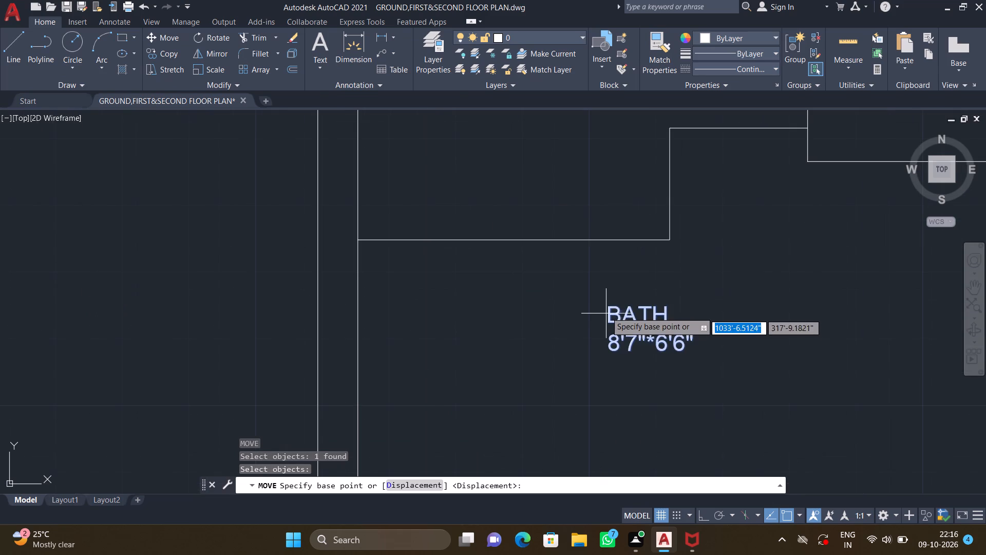
{"action": "left_click", "coordinate": [606, 308]}
{"action": "scroll", "coordinate": [653, 356], "scroll_direction": "down", "scroll_amount": 1}
{"action": "left_click", "coordinate": [661, 370]}
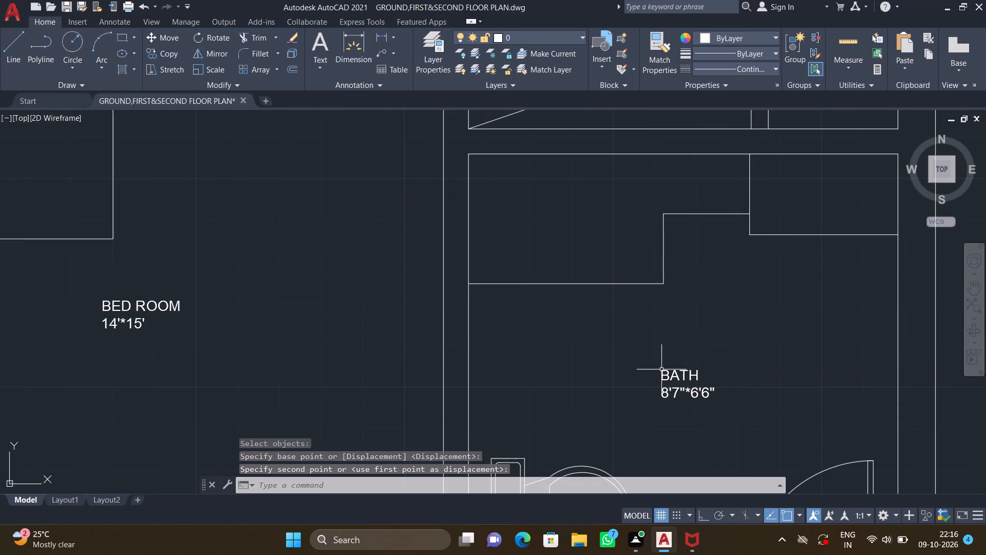
Add a multiline text reading SHOWER inside the small enclosure below the toilet in the upper bathroom beside the BED ROOM.
{"action": "scroll", "coordinate": [660, 339], "scroll_direction": "down", "scroll_amount": 2}
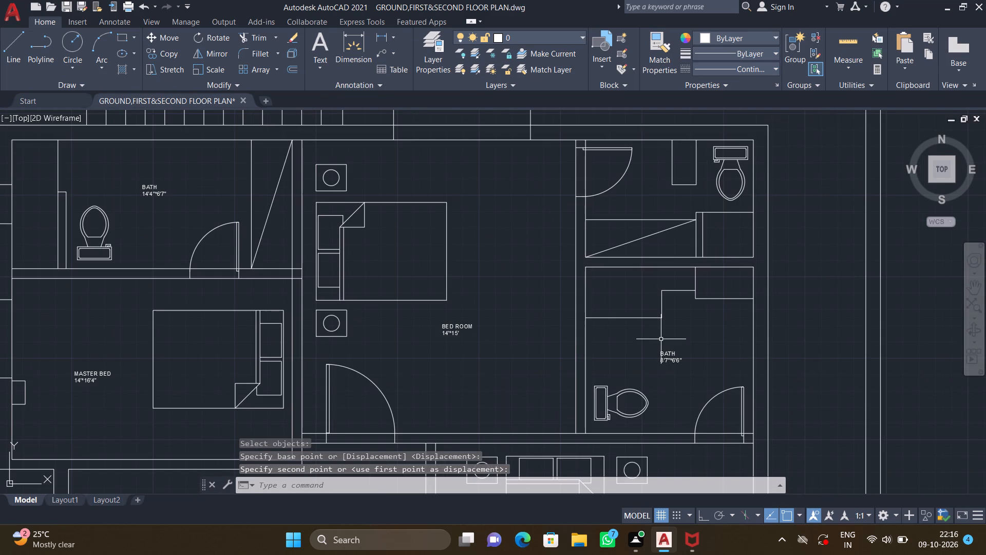
{"action": "middle_click_drag", "start_coordinate": [646, 332], "coordinate": [585, 353]}
{"action": "middle_click", "coordinate": [586, 353]}
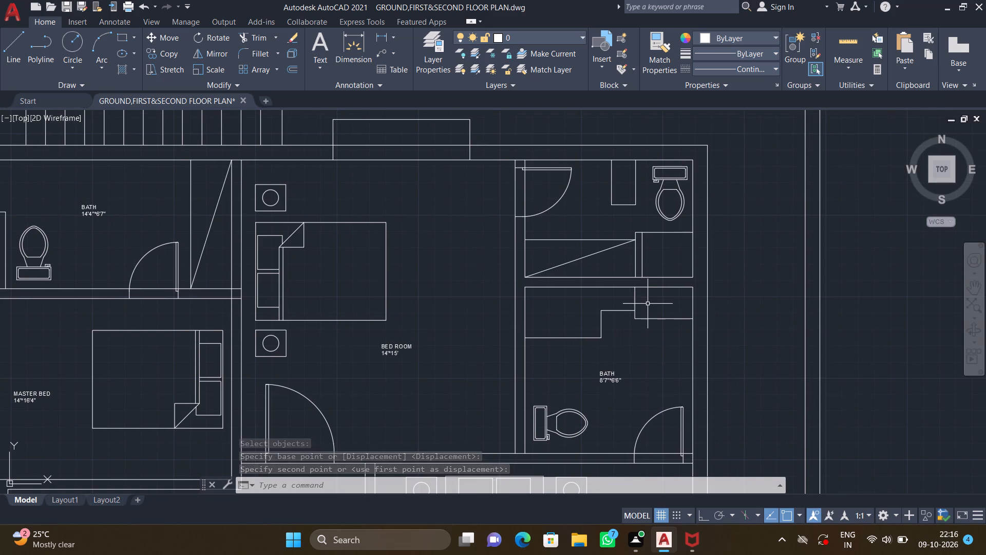
{"action": "middle_click_drag", "start_coordinate": [656, 253], "coordinate": [642, 292]}
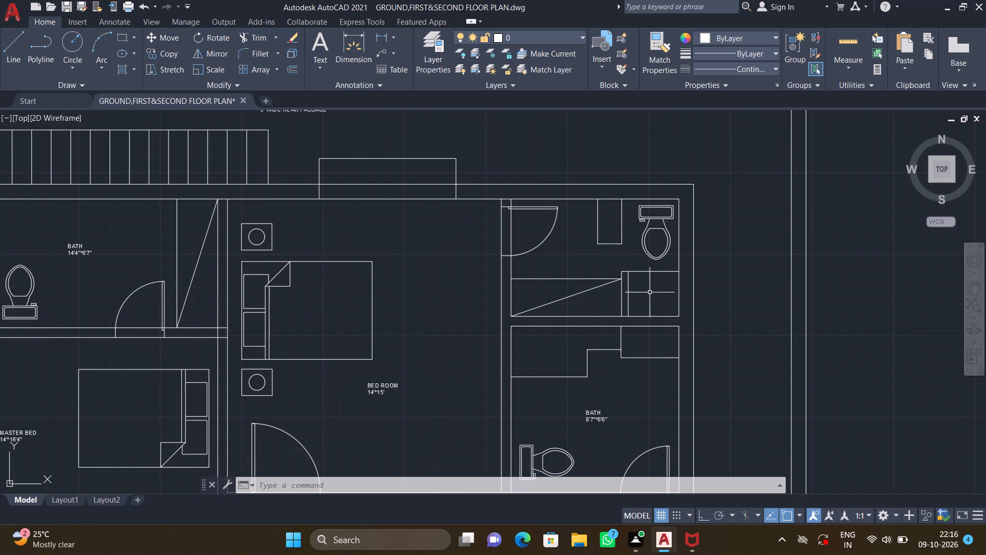
{"action": "scroll", "coordinate": [650, 293], "scroll_direction": "up", "scroll_amount": 1}
{"action": "type", "text": "MT"}
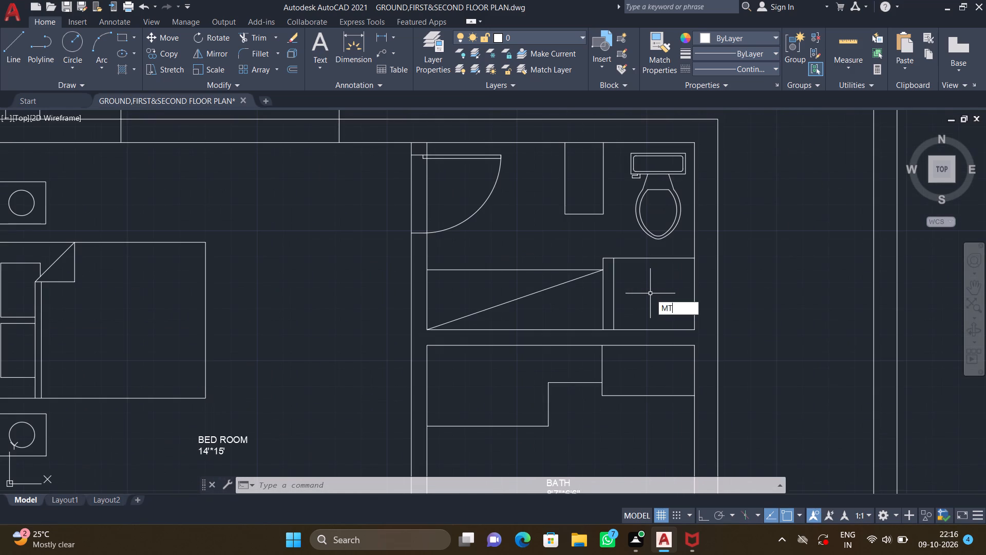
{"action": "key", "text": "Return"}
{"action": "left_click", "coordinate": [629, 280]}
{"action": "left_click", "coordinate": [673, 300]}
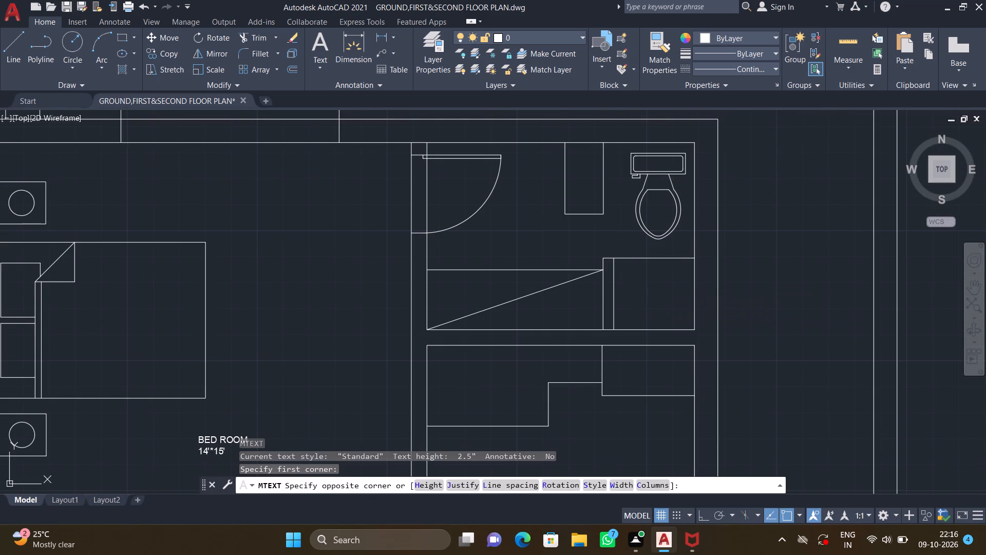
{"action": "type", "text": "SHOWER"}
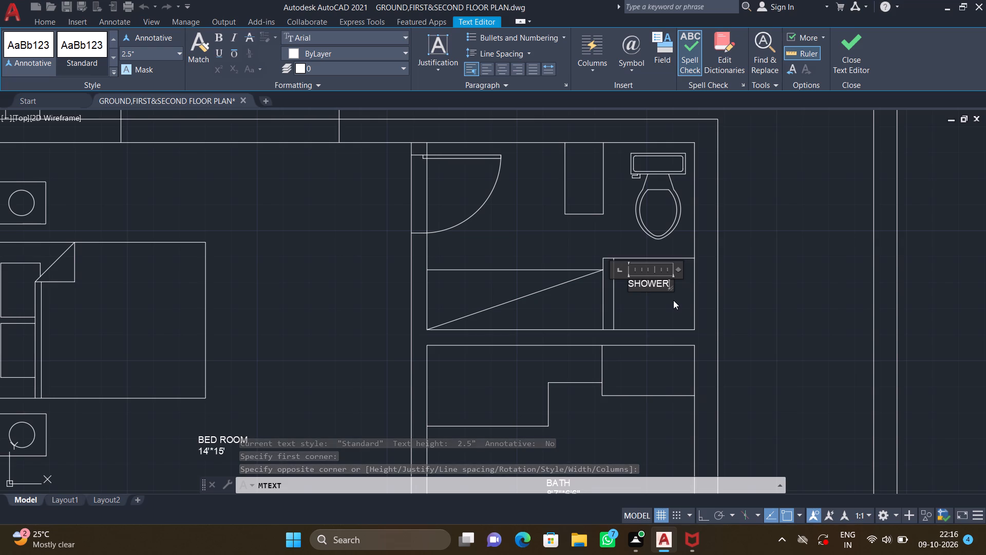
{"action": "key", "text": "Return"}
{"action": "key", "text": "Escape"}
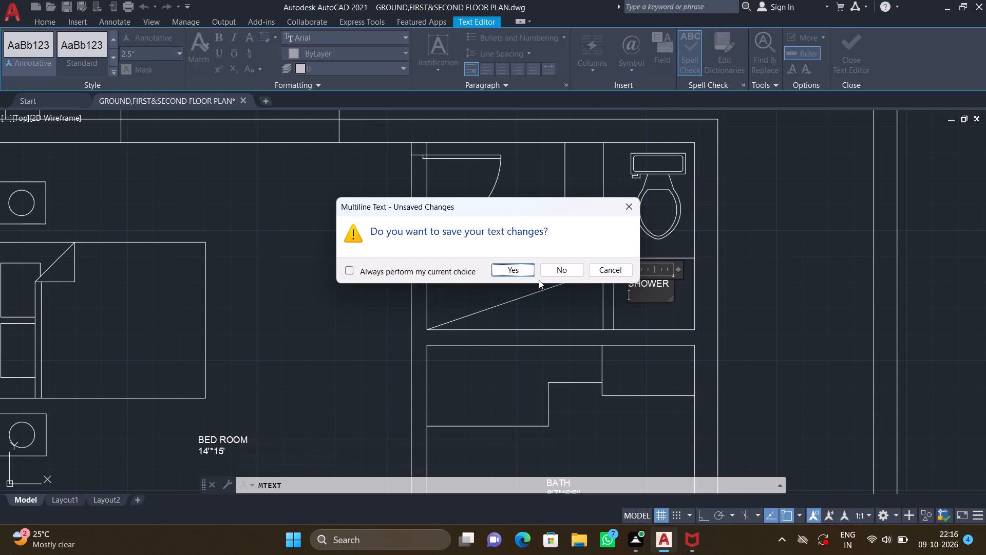
{"action": "left_click", "coordinate": [530, 271]}
Move the SHOWER label slightly down so it sits mid-height within its enclosure.
{"action": "scroll", "coordinate": [673, 296], "scroll_direction": "up", "scroll_amount": 1}
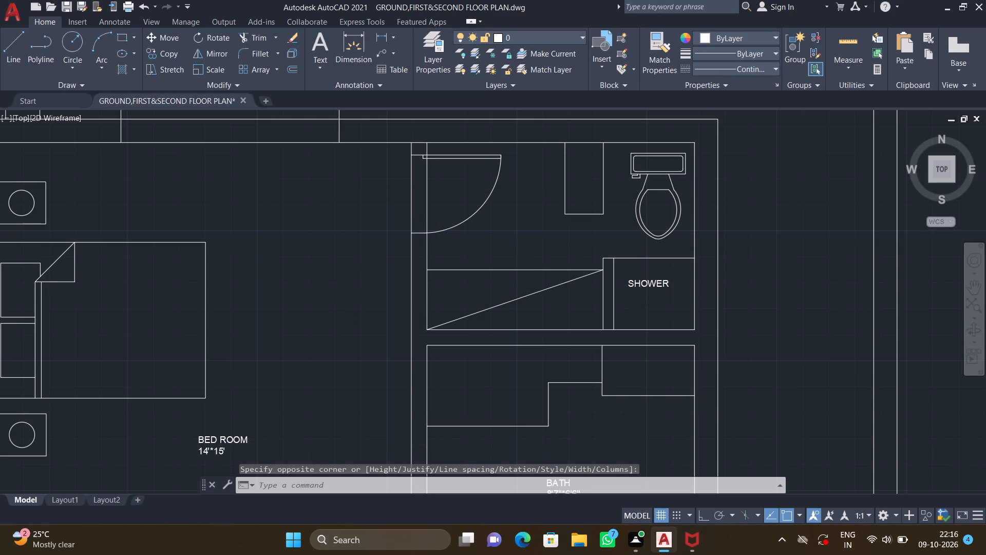
{"action": "key", "text": "m"}
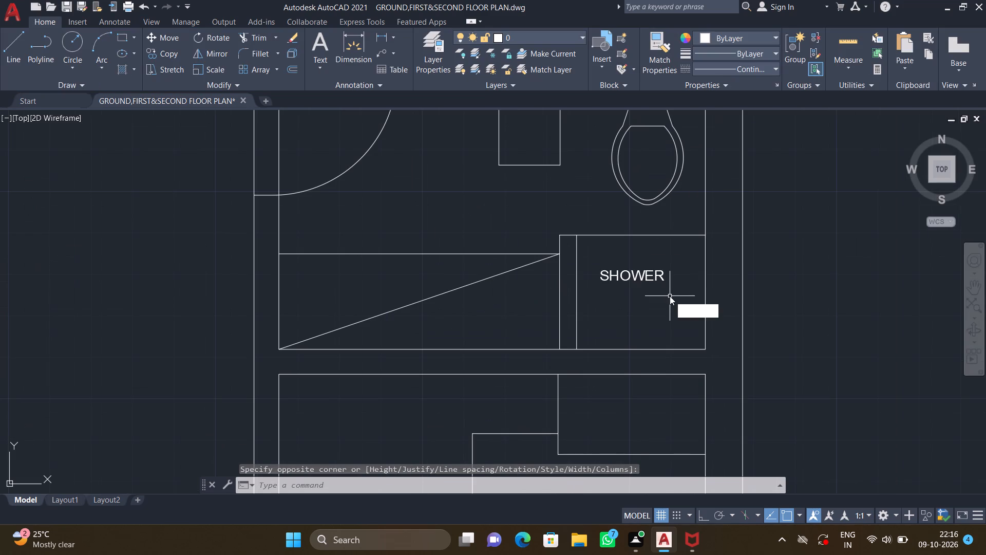
{"action": "key", "text": "Return"}
{"action": "left_click", "coordinate": [638, 274]}
{"action": "key", "text": "Return"}
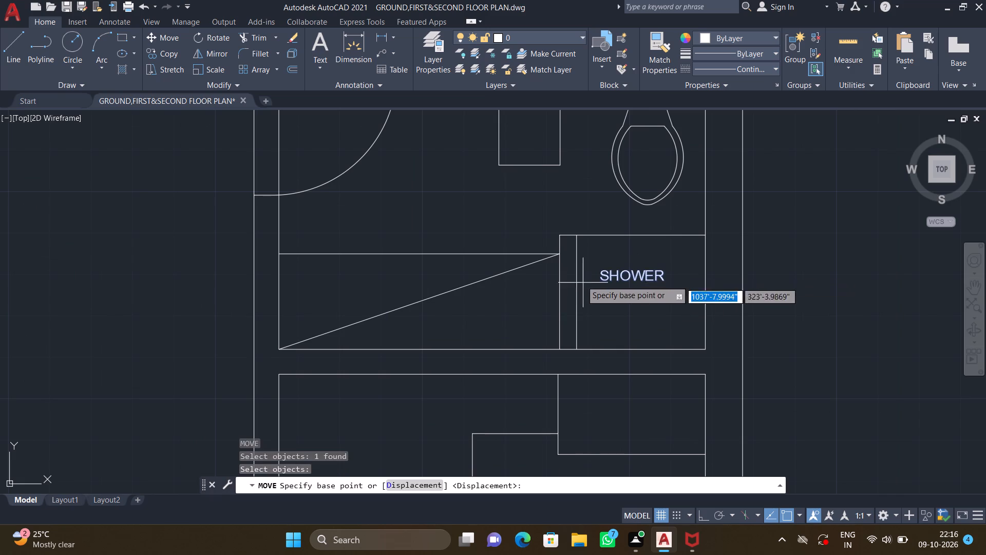
{"action": "left_click", "coordinate": [601, 267]}
{"action": "left_click", "coordinate": [603, 287]}
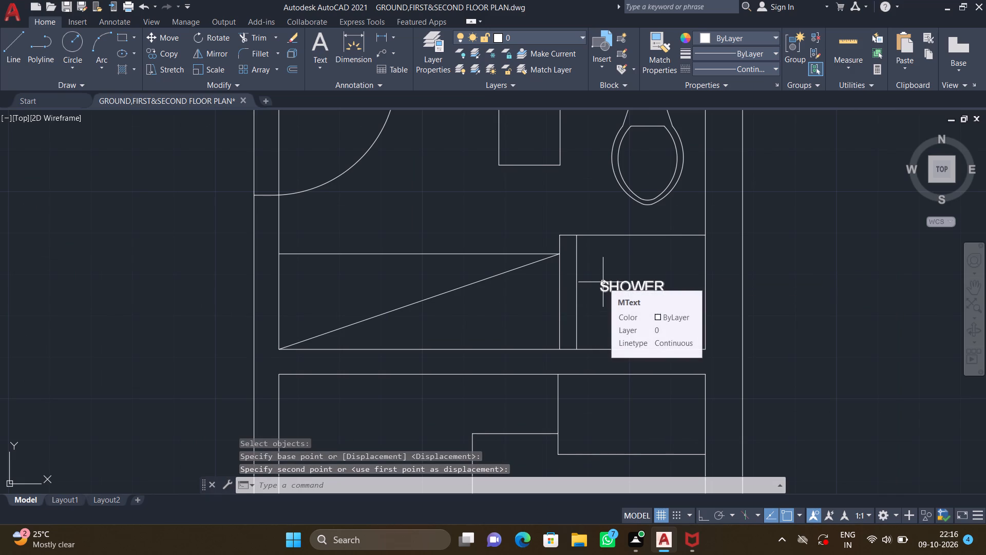
Add a two-line multiline text reading BATH and 8'7"*8' in the upper bathroom, between the door swing and the SHOWER enclosure.
{"action": "scroll", "coordinate": [603, 282], "scroll_direction": "down", "scroll_amount": 1}
{"action": "middle_click_drag", "start_coordinate": [560, 260], "coordinate": [584, 275]}
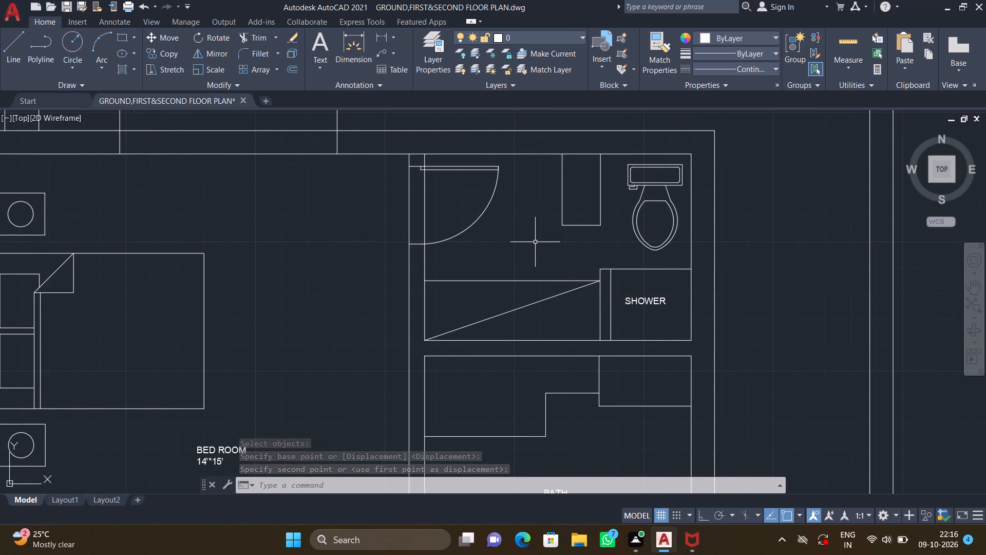
{"action": "type", "text": "MT"}
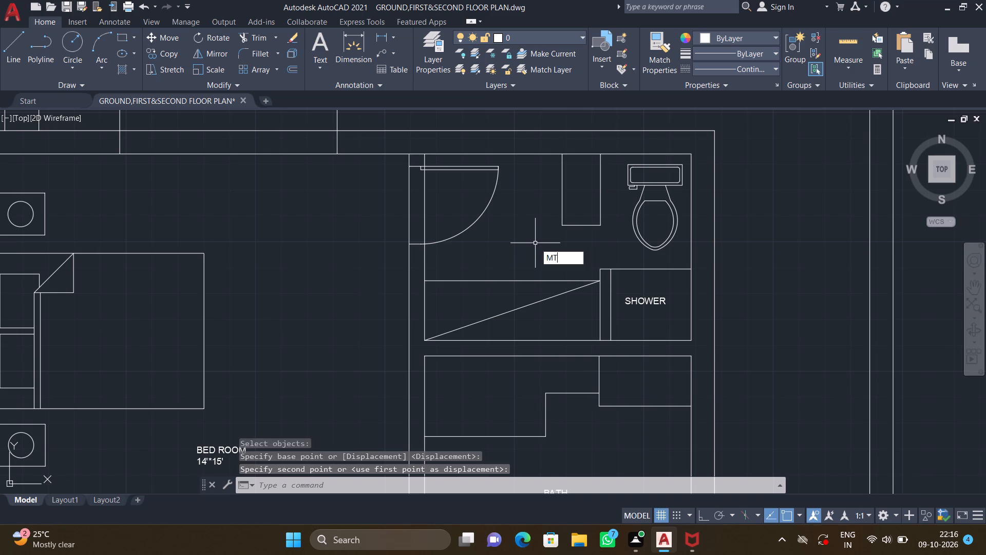
{"action": "key", "text": "Return"}
{"action": "left_click", "coordinate": [500, 227]}
{"action": "left_click", "coordinate": [540, 262]}
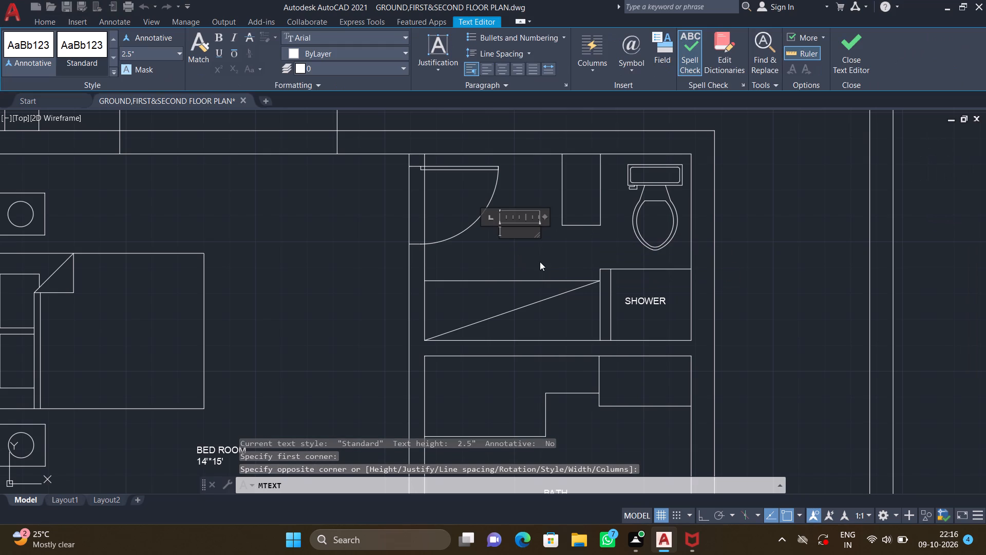
{"action": "type", "text": "BAT"}
{"action": "key", "text": "h"}
{"action": "key", "text": "Return"}
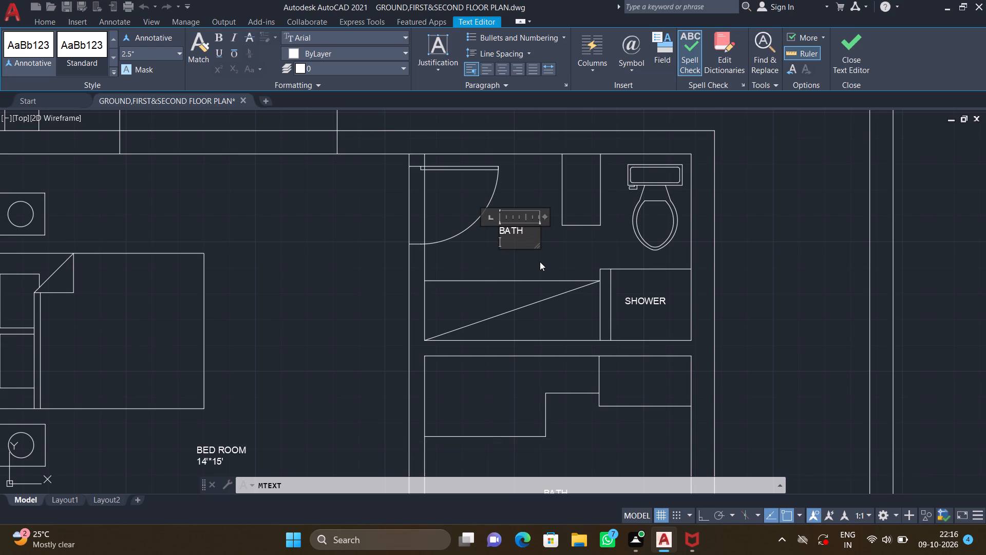
{"action": "type", "text": "8'"}
{"action": "type", "text": "7\""}
{"action": "key", "text": "asterisk"}
{"action": "type", "text": "9'"}
{"action": "key", "text": "BackSpace"}
{"action": "key", "text": "BackSpace"}
{"action": "type", "text": "8'"}
{"action": "key", "text": "Return"}
{"action": "key", "text": "Escape"}
{"action": "left_click", "coordinate": [512, 270]}
Add a two-line multiline text reading BED ROOM and 16'3"*12' beside the bed in the bedroom below the two bathrooms.
{"action": "scroll", "coordinate": [535, 264], "scroll_direction": "down", "scroll_amount": 2}
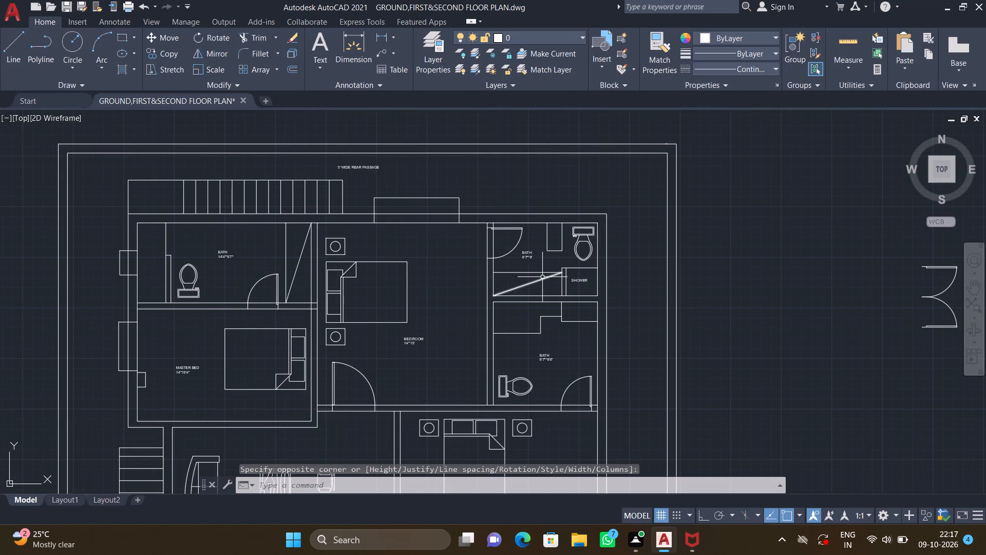
{"action": "scroll", "coordinate": [539, 294], "scroll_direction": "down", "scroll_amount": 1}
{"action": "middle_click_drag", "start_coordinate": [531, 336], "coordinate": [526, 297]}
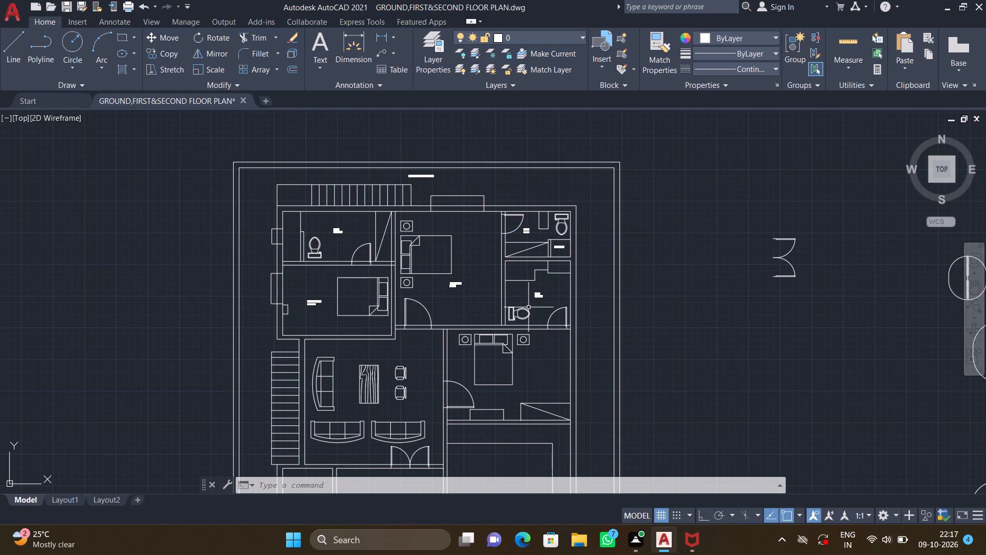
{"action": "middle_click_drag", "start_coordinate": [509, 385], "coordinate": [506, 299]}
{"action": "scroll", "coordinate": [527, 290], "scroll_direction": "up", "scroll_amount": 1}
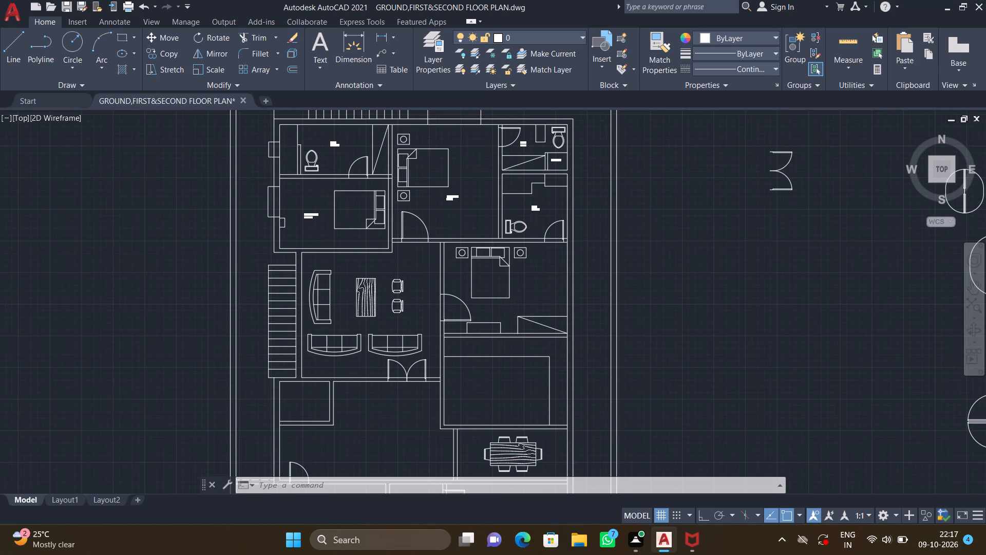
{"action": "type", "text": "MT"}
{"action": "key", "text": "Return"}
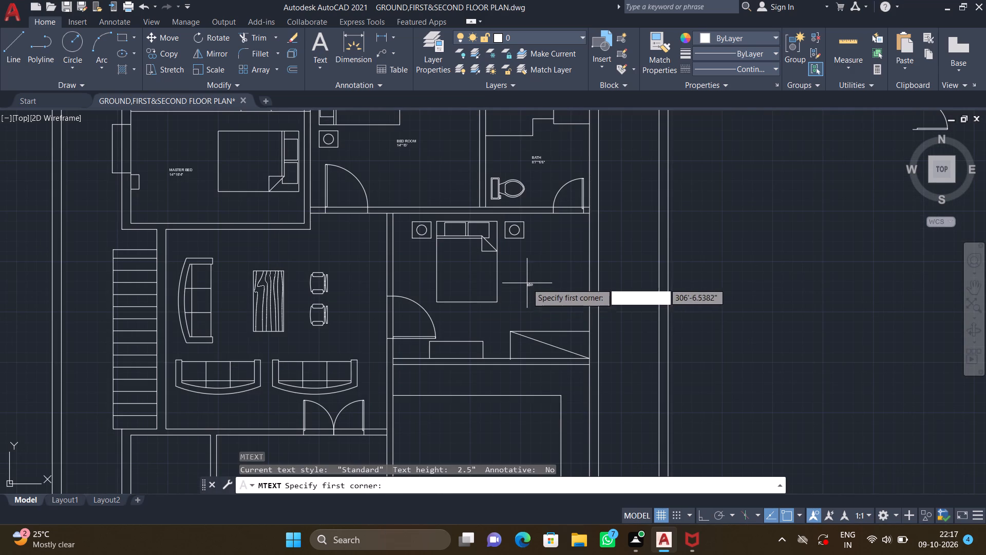
{"action": "left_click", "coordinate": [513, 278]}
{"action": "scroll", "coordinate": [537, 304], "scroll_direction": "up", "scroll_amount": 2}
{"action": "left_click", "coordinate": [595, 318]}
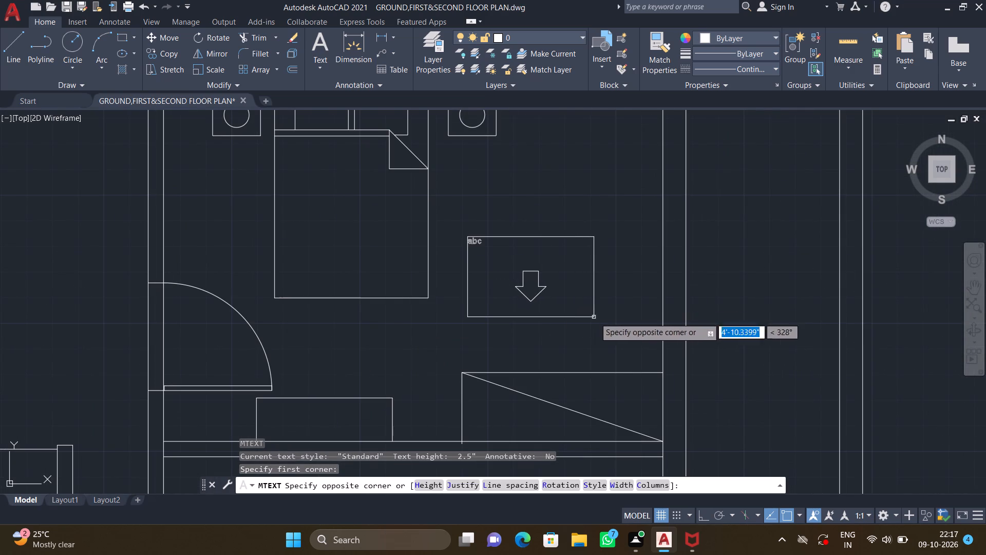
{"action": "type", "text": "BED"}
{"action": "key", "text": "space"}
{"action": "type", "text": "ROOM"}
{"action": "key", "text": "Return"}
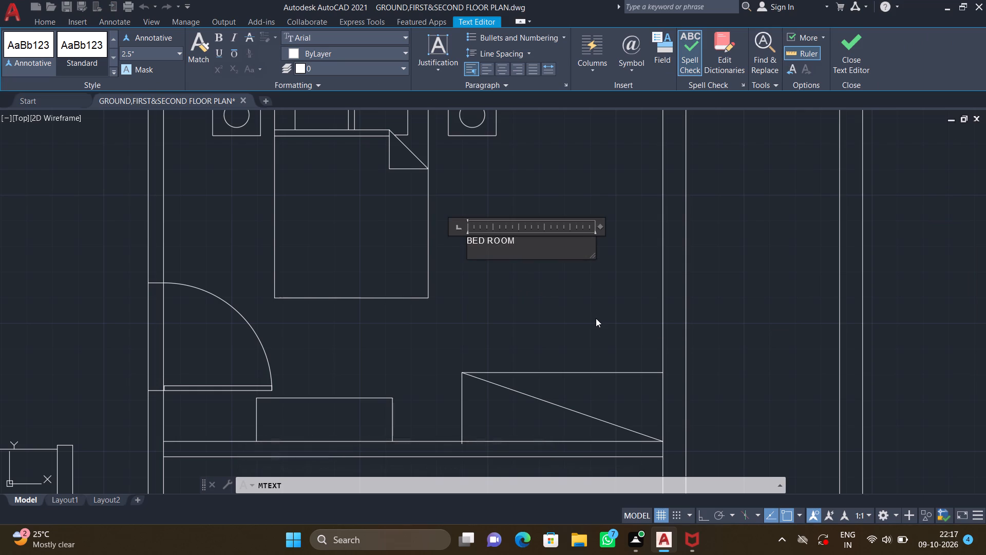
{"action": "type", "text": "16'"}
{"action": "type", "text": "3\""}
{"action": "key", "text": "asterisk"}
{"action": "type", "text": "12'"}
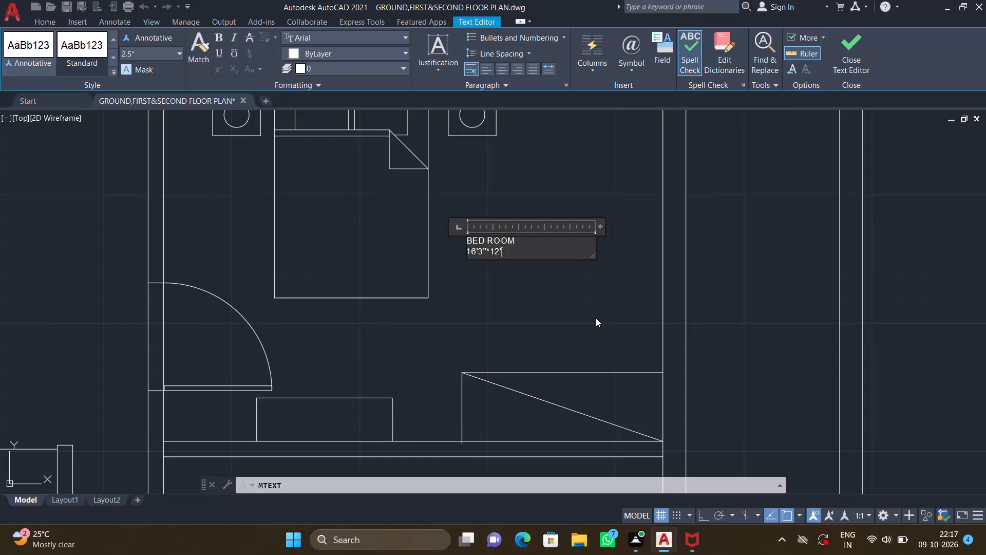
{"action": "key", "text": "Return"}
{"action": "key", "text": "Escape"}
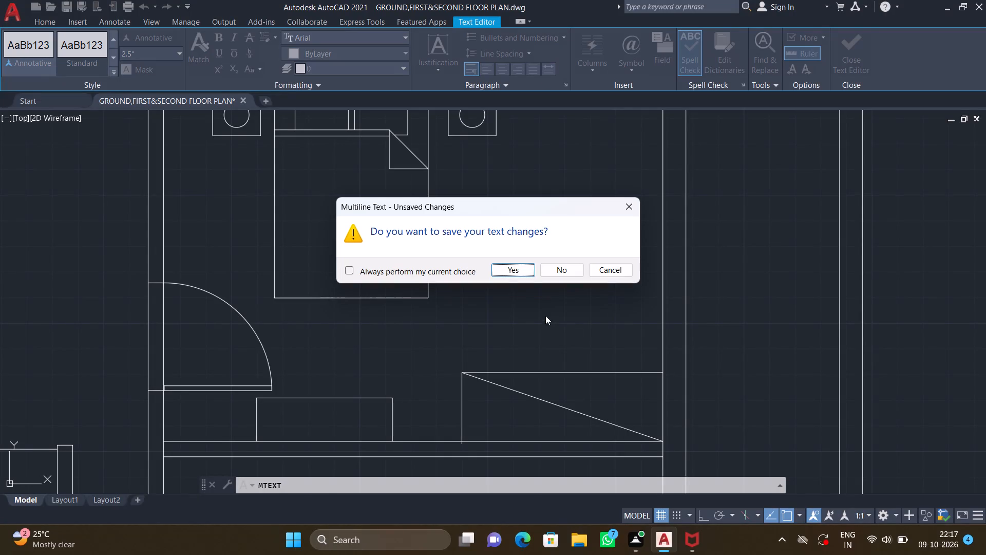
{"action": "left_click", "coordinate": [519, 271]}
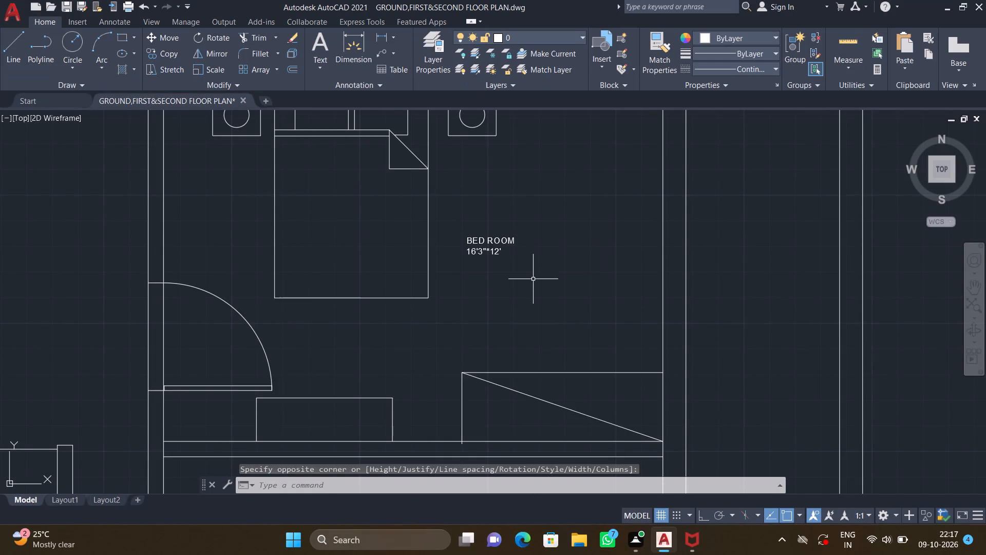
Move the 16'3"*12' BED ROOM label right and slightly down, into the open floor between the bed and the outer wall.
{"action": "key", "text": "m"}
{"action": "key", "text": "Return"}
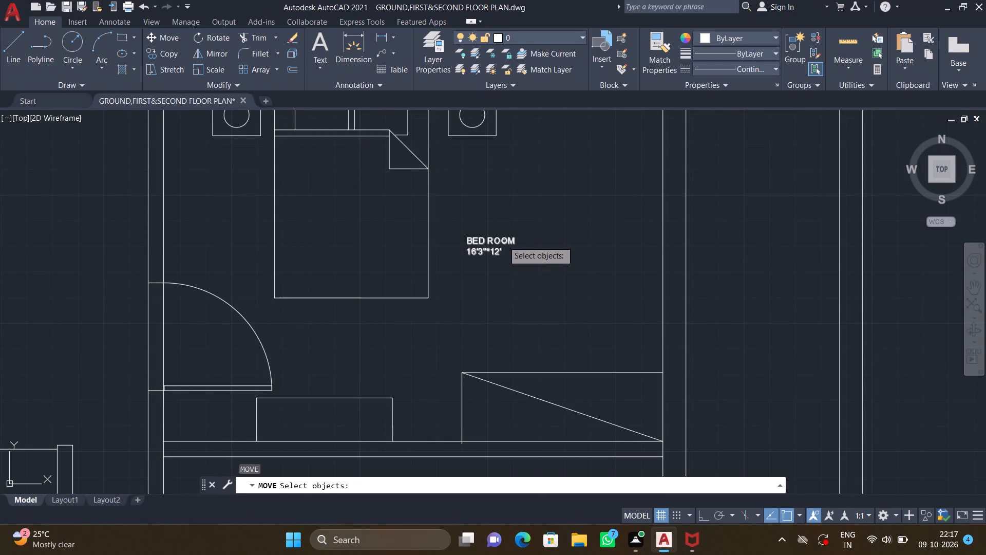
{"action": "left_click", "coordinate": [503, 239]}
{"action": "key", "text": "Return"}
{"action": "scroll", "coordinate": [466, 240], "scroll_direction": "up", "scroll_amount": 1}
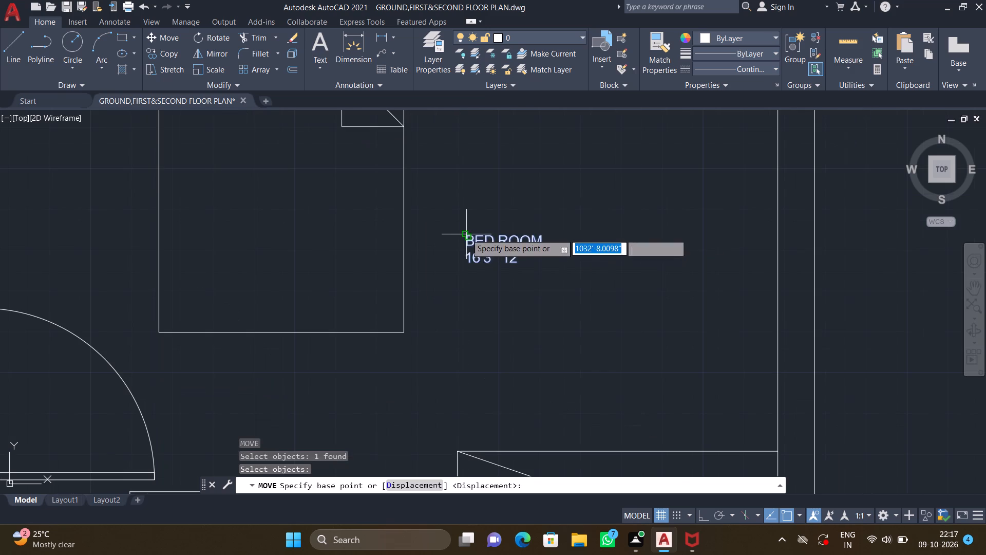
{"action": "left_click", "coordinate": [466, 233]}
{"action": "left_click", "coordinate": [546, 269]}
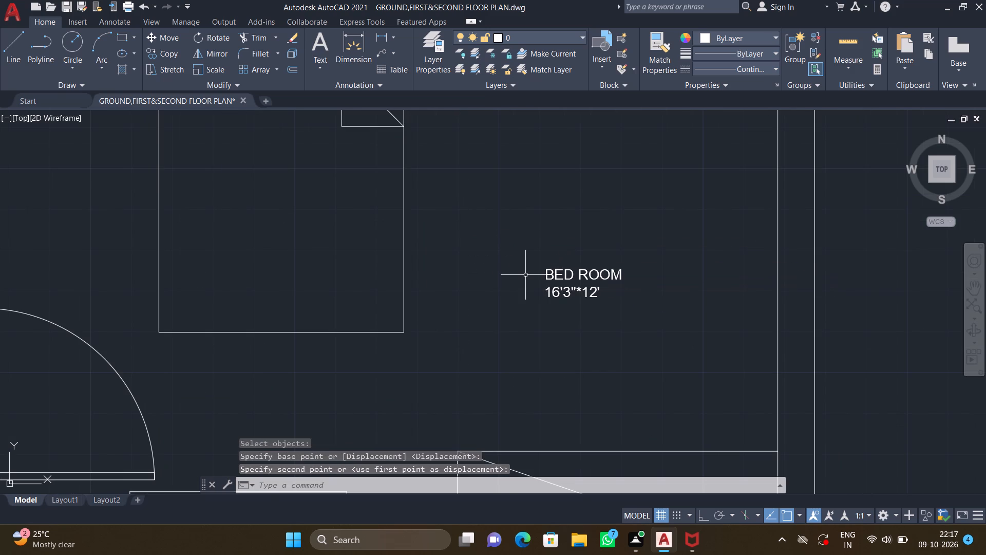
Add a two-line multiline text reading KITCHEN and 16'3"*11'7" inside the counter outline of the room below the 16'3"*12' BED ROOM.
{"action": "scroll", "coordinate": [525, 276], "scroll_direction": "down", "scroll_amount": 2}
{"action": "middle_click_drag", "start_coordinate": [526, 328], "coordinate": [518, 314]}
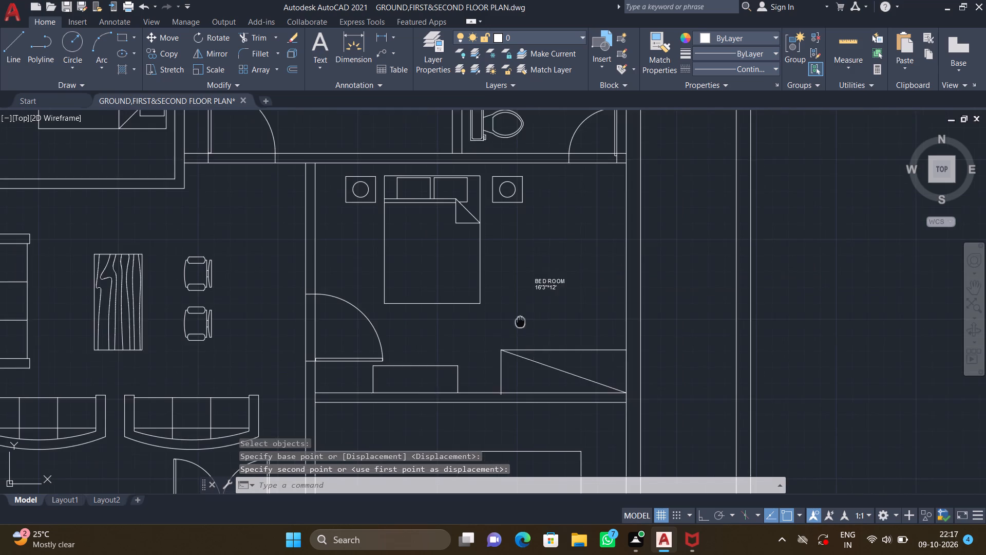
{"action": "middle_click_drag", "start_coordinate": [518, 314], "coordinate": [502, 244]}
{"action": "scroll", "coordinate": [504, 270], "scroll_direction": "down", "scroll_amount": 1}
{"action": "type", "text": "MT"}
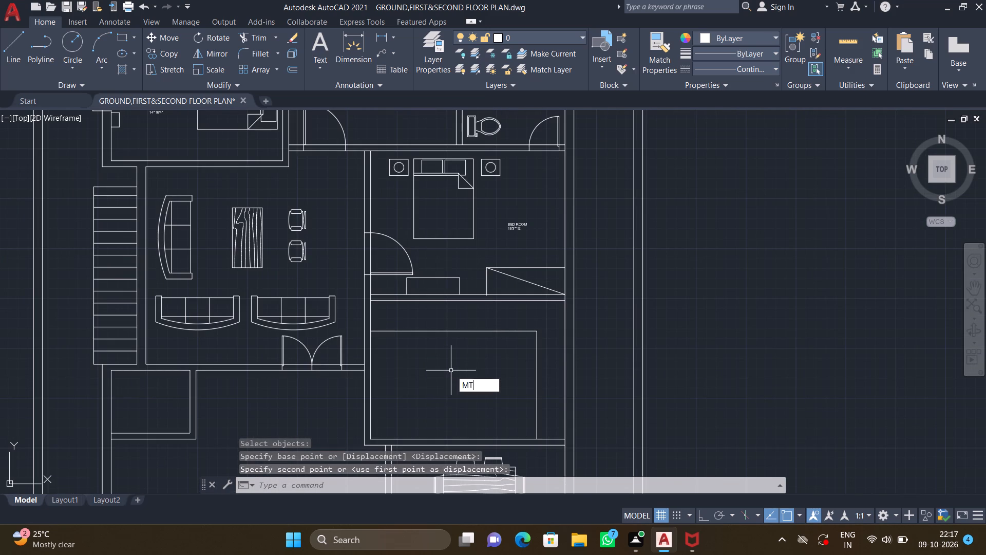
{"action": "key", "text": "Return"}
{"action": "left_click", "coordinate": [405, 360]}
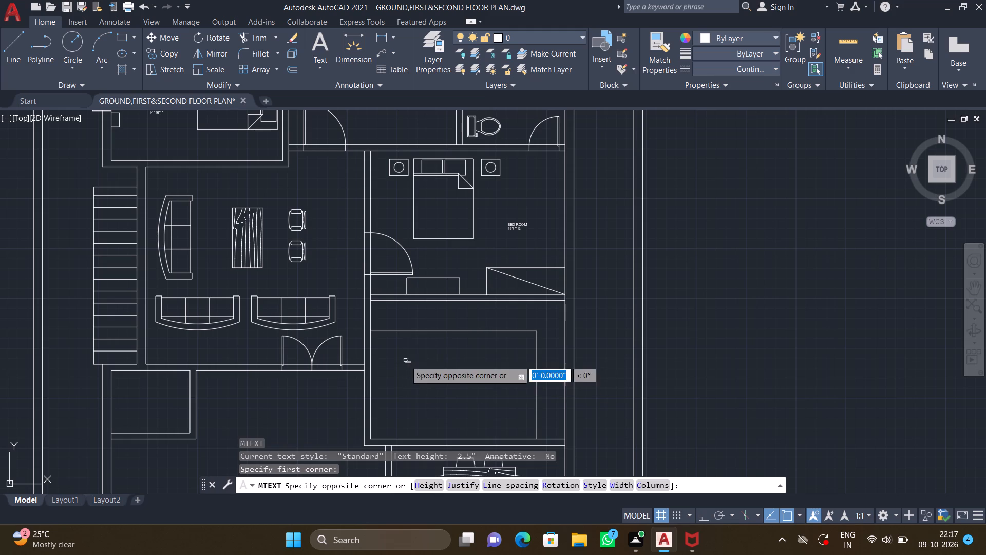
{"action": "left_click", "coordinate": [510, 404]}
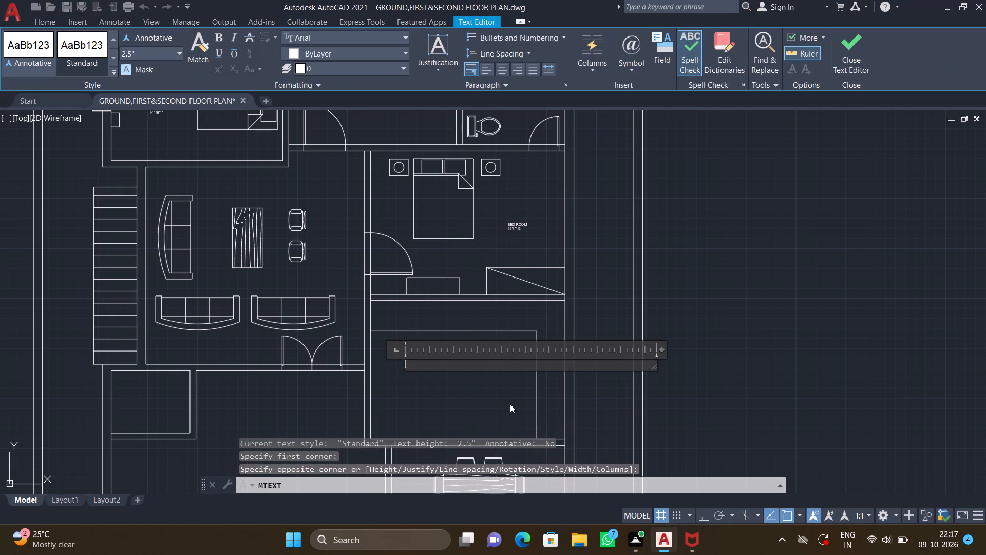
{"action": "type", "text": "KITCHEN"}
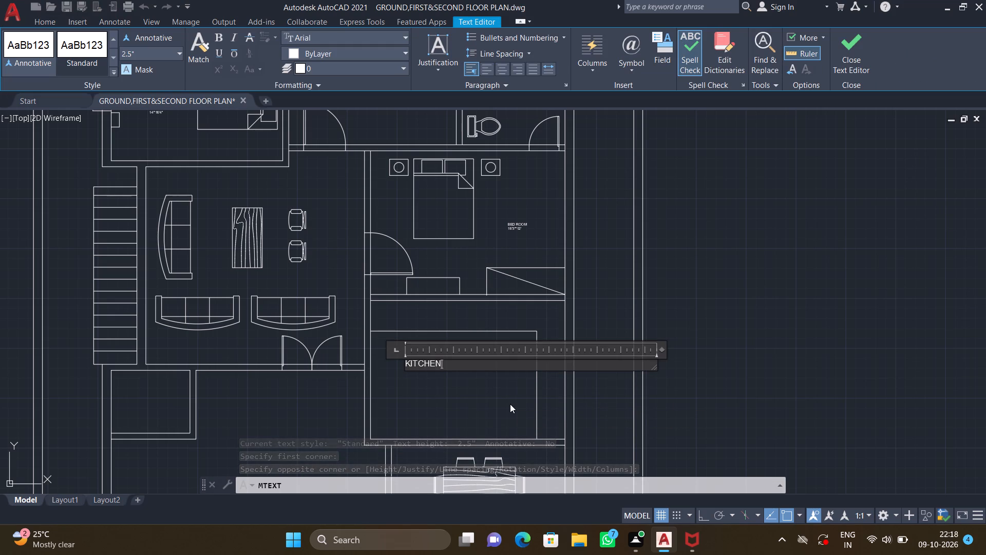
{"action": "key", "text": "Return"}
{"action": "type", "text": "16'3\""}
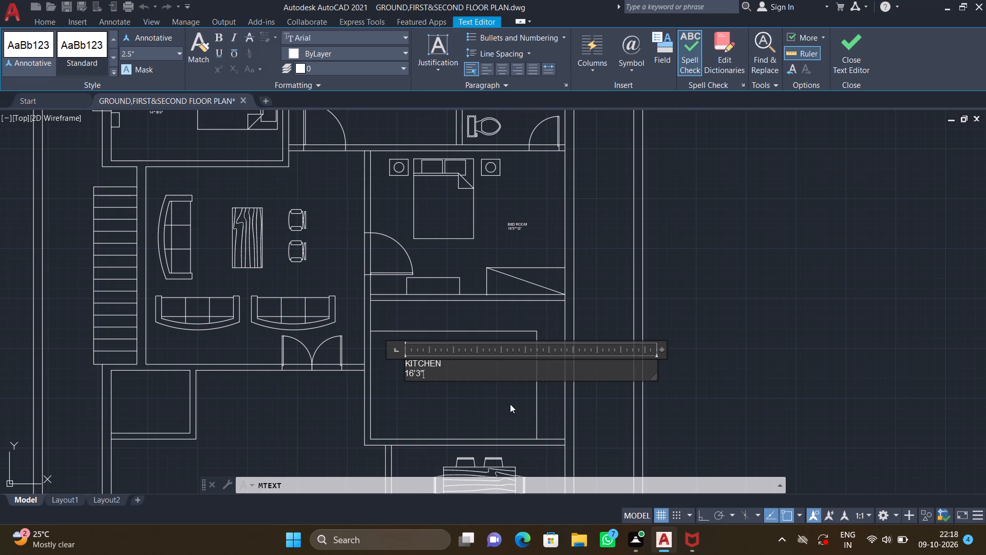
{"action": "type", "text": "*11'"}
{"action": "type", "text": "7\""}
{"action": "key", "text": "Return"}
{"action": "key", "text": "Escape"}
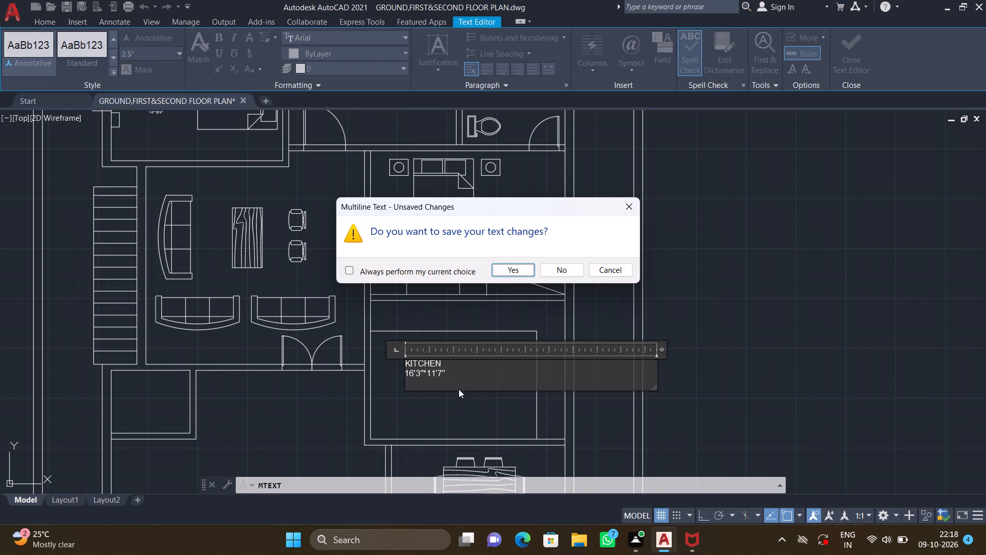
{"action": "left_click", "coordinate": [510, 263]}
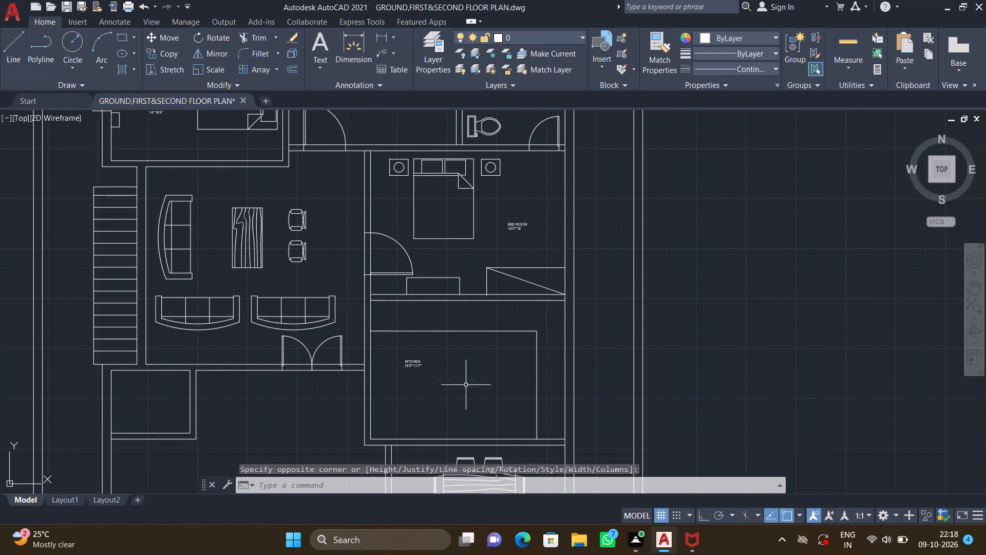
Move the KITCHEN label right and down, closer to the middle of the area inside the counter outline.
{"action": "scroll", "coordinate": [444, 388], "scroll_direction": "up", "scroll_amount": 1}
{"action": "key", "text": "m"}
{"action": "key", "text": "Return"}
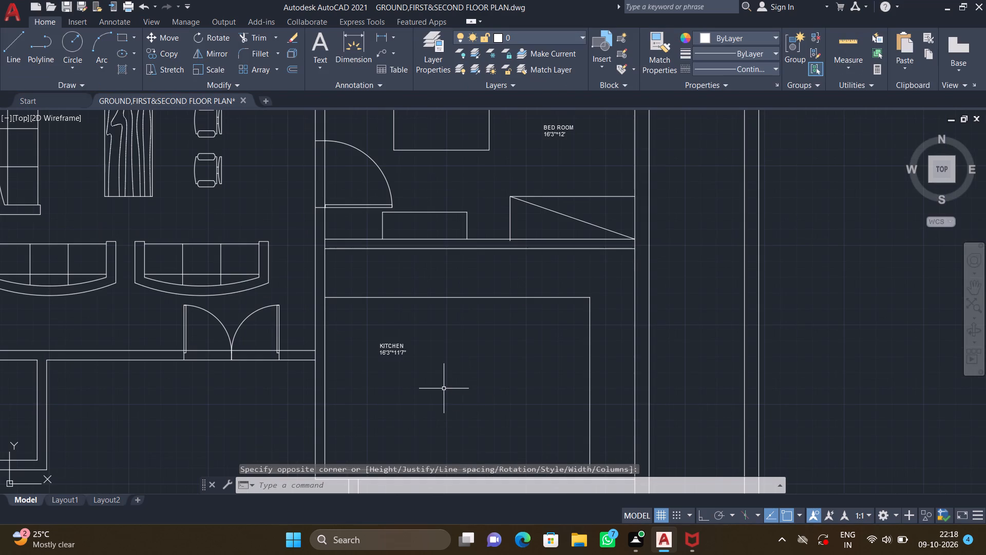
{"action": "left_click", "coordinate": [401, 350]}
{"action": "key", "text": "Return"}
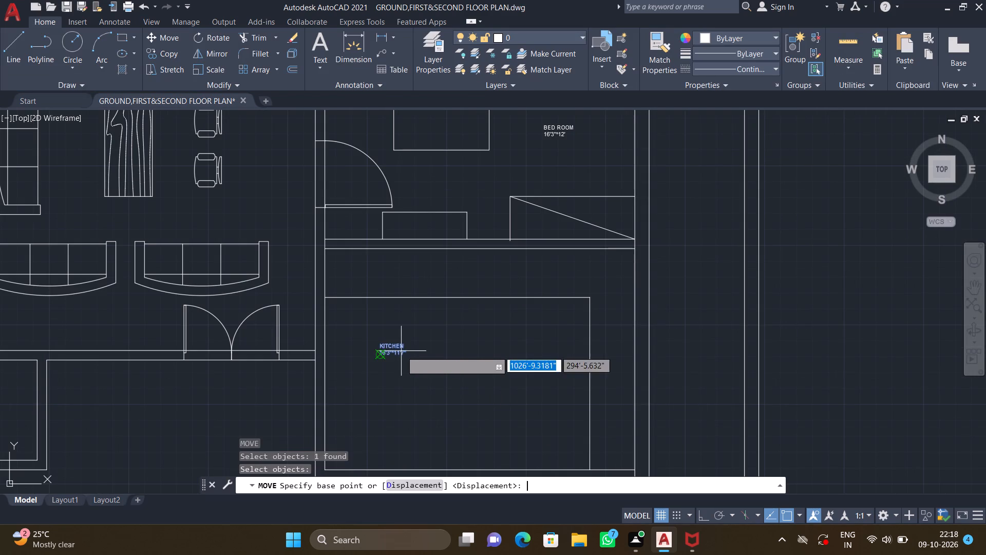
{"action": "scroll", "coordinate": [377, 350], "scroll_direction": "up", "scroll_amount": 1}
{"action": "left_click", "coordinate": [378, 343]}
{"action": "scroll", "coordinate": [432, 365], "scroll_direction": "down", "scroll_amount": 1}
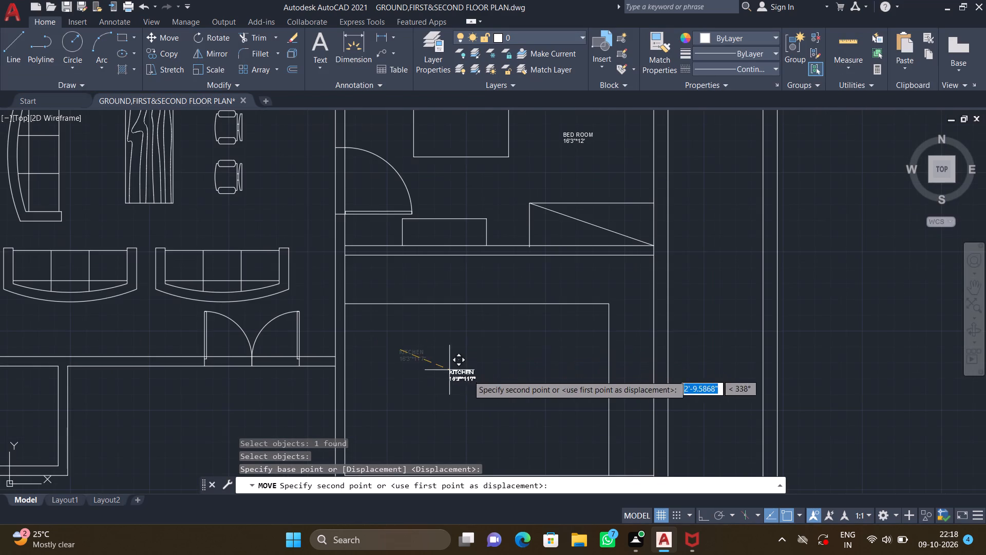
{"action": "left_click", "coordinate": [462, 388]}
Add a two-line multiline text reading DINING and 14'6"*12'7" between the wall and the dining table, in the room below the kitchen.
{"action": "scroll", "coordinate": [497, 380], "scroll_direction": "down", "scroll_amount": 1}
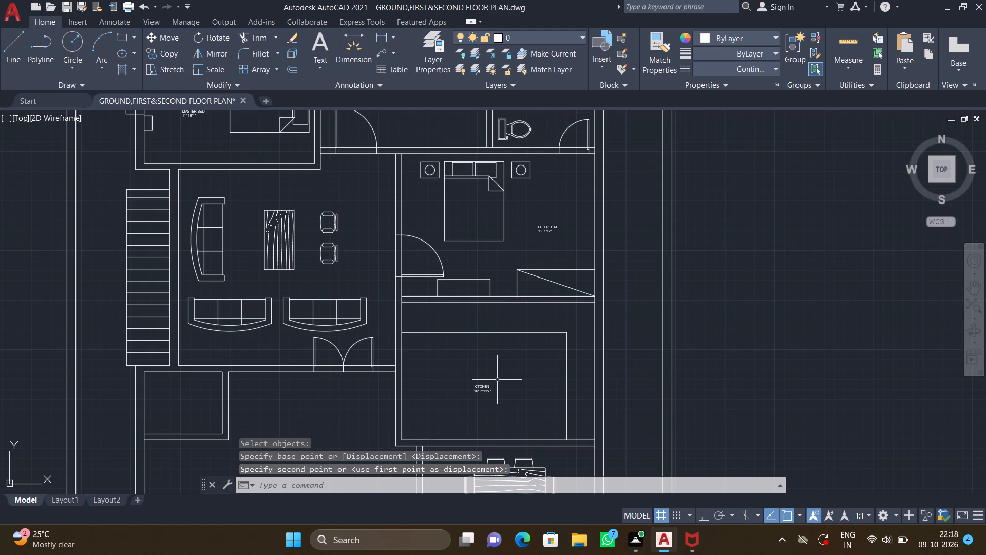
{"action": "scroll", "coordinate": [497, 380], "scroll_direction": "down", "scroll_amount": 2}
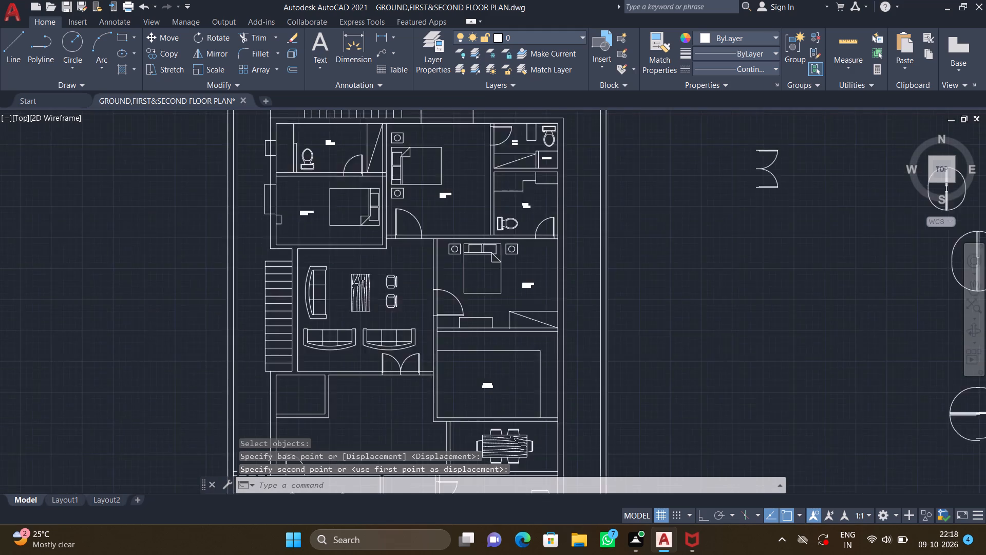
{"action": "middle_click_drag", "start_coordinate": [500, 394], "coordinate": [500, 332]}
{"action": "middle_click_drag", "start_coordinate": [490, 372], "coordinate": [486, 321]}
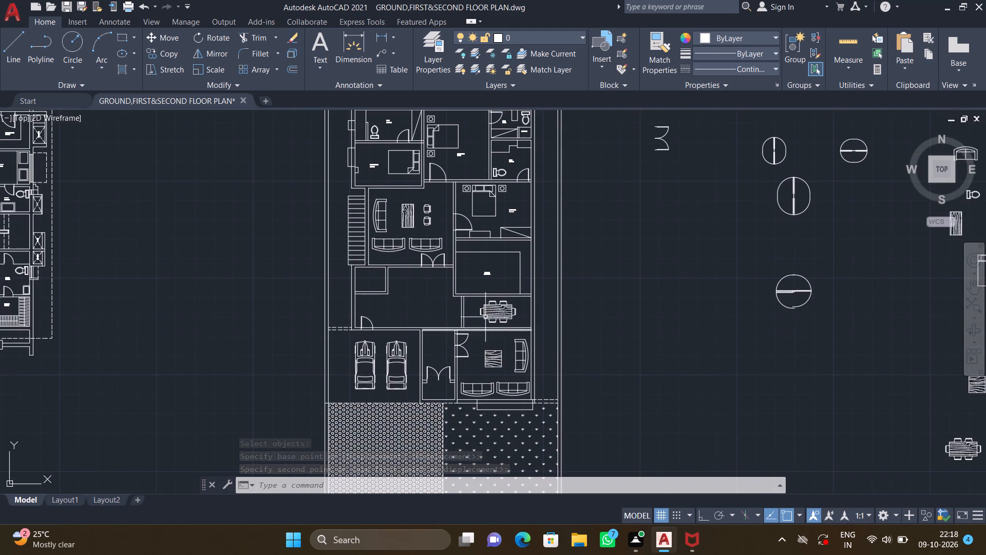
{"action": "scroll", "coordinate": [475, 302], "scroll_direction": "up", "scroll_amount": 5}
{"action": "key", "text": "m"}
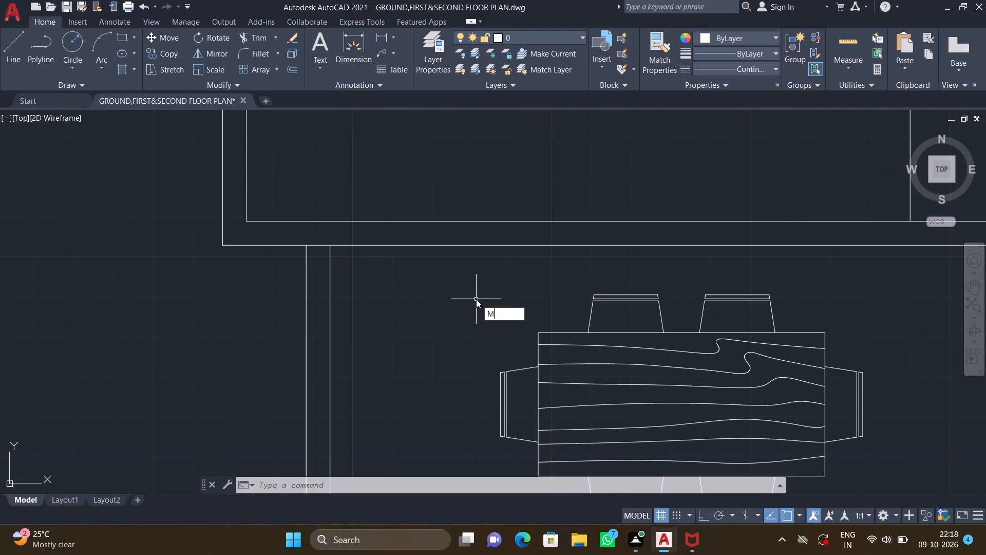
{"action": "key", "text": "t"}
{"action": "key", "text": "Return"}
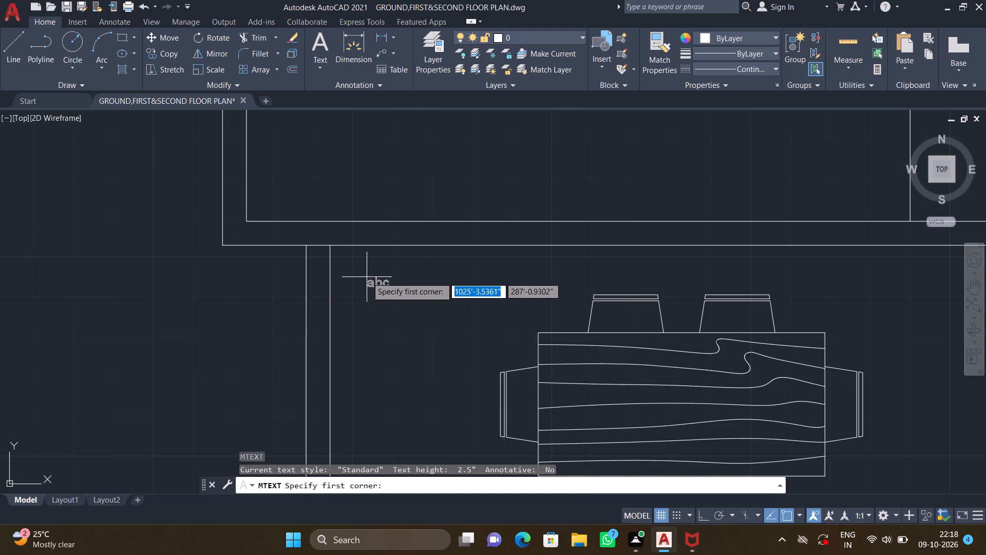
{"action": "left_click", "coordinate": [366, 276]}
{"action": "left_click", "coordinate": [502, 326]}
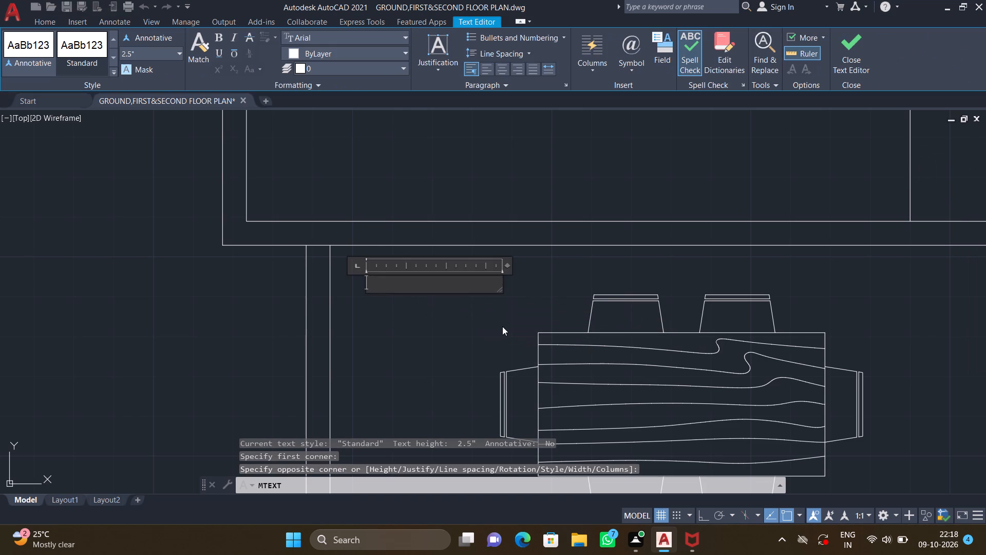
{"action": "key", "text": "d"}
{"action": "type", "text": "INING"}
{"action": "key", "text": "Return"}
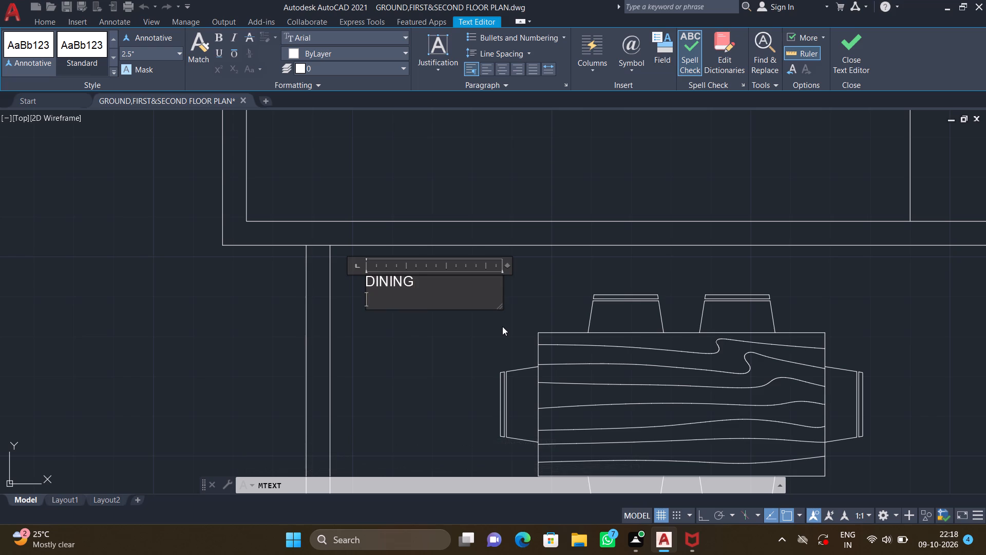
{"action": "type", "text": "14'6\""}
{"action": "key", "text": "asterisk"}
{"action": "type", "text": "12'"}
{"action": "type", "text": "7\""}
{"action": "key", "text": "Return"}
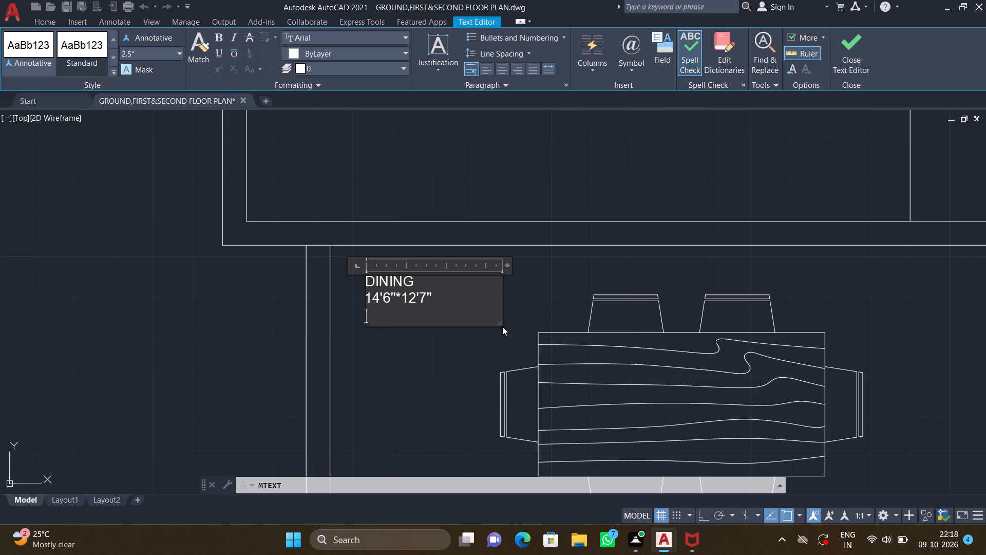
{"action": "key", "text": "Escape"}
{"action": "left_click", "coordinate": [513, 272]}
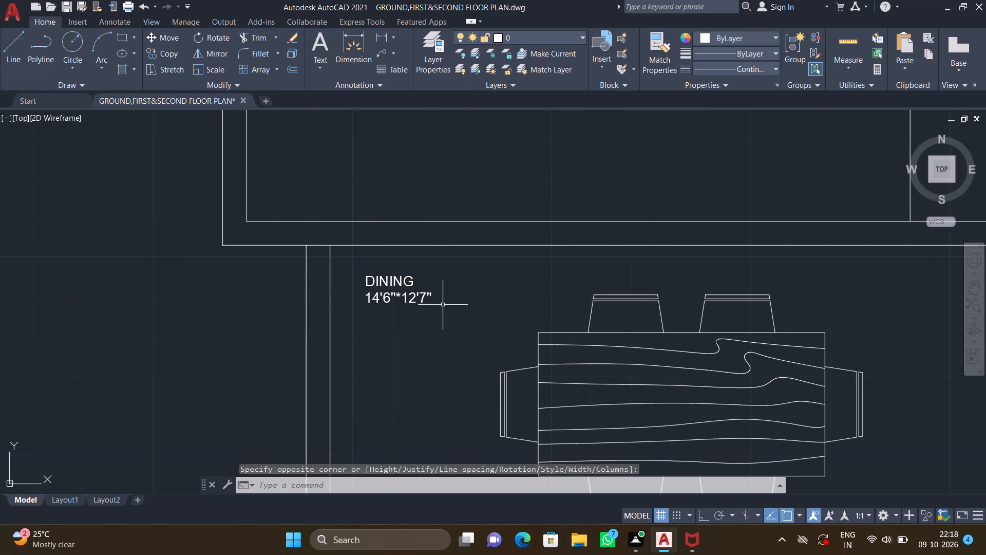
Move the DINING label slightly straight down, keeping it between the wall and the dining table.
{"action": "key", "text": "m"}
{"action": "key", "text": "Return"}
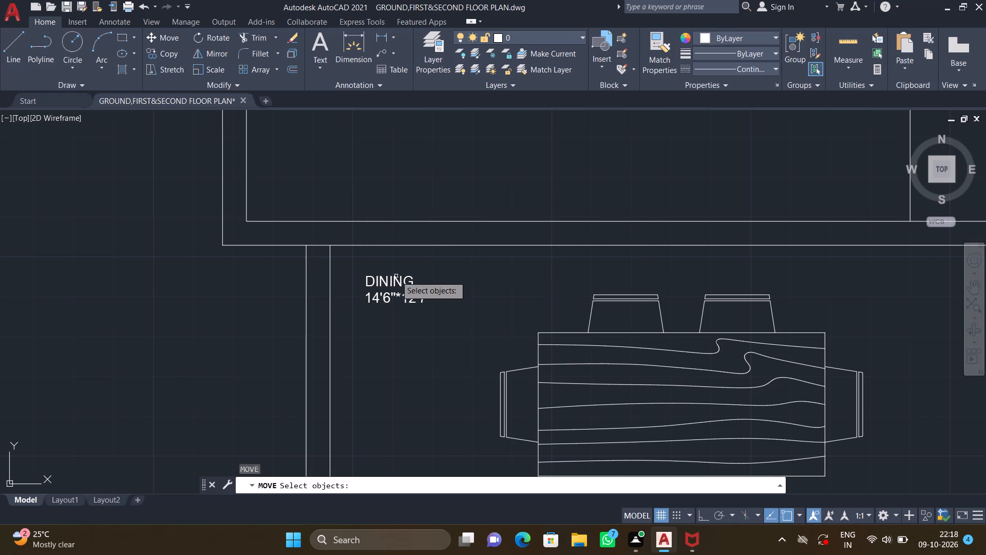
{"action": "left_click", "coordinate": [399, 280]}
{"action": "key", "text": "Return"}
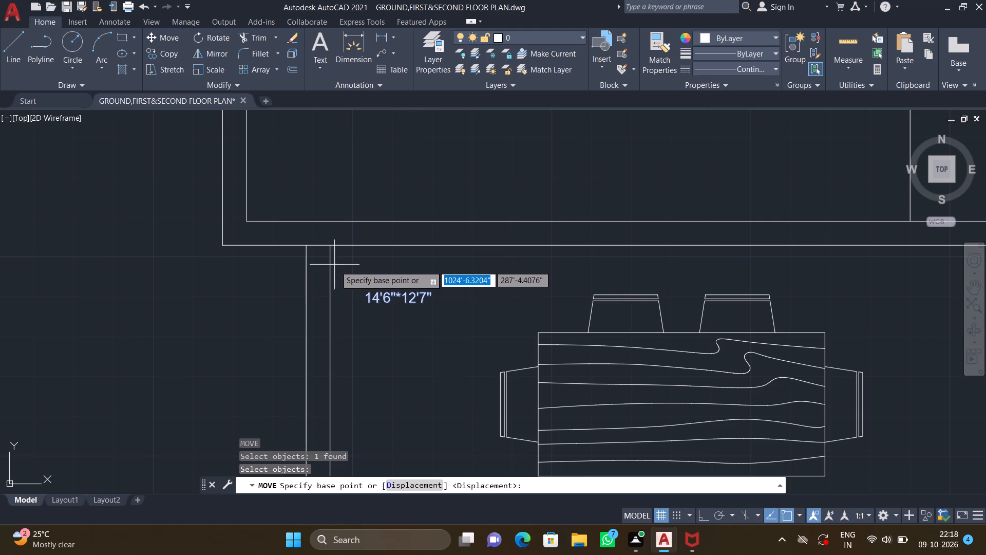
{"action": "left_click", "coordinate": [364, 276]}
{"action": "left_click", "coordinate": [424, 295]}
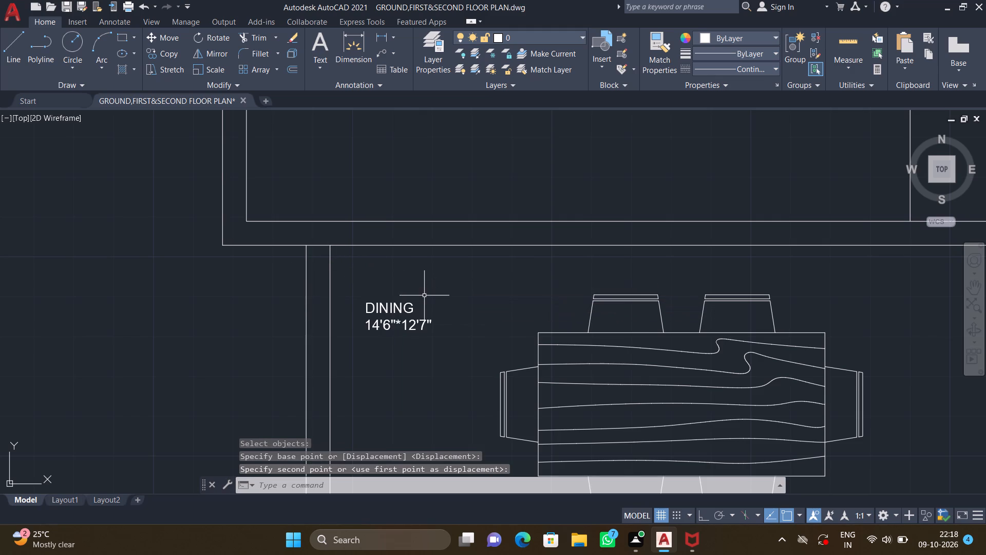
Add a two-line multiline text reading STAIR LOBBY and 22'6"*13' in the open area between the sofa room and the car parking.
{"action": "scroll", "coordinate": [426, 316], "scroll_direction": "down", "scroll_amount": 2}
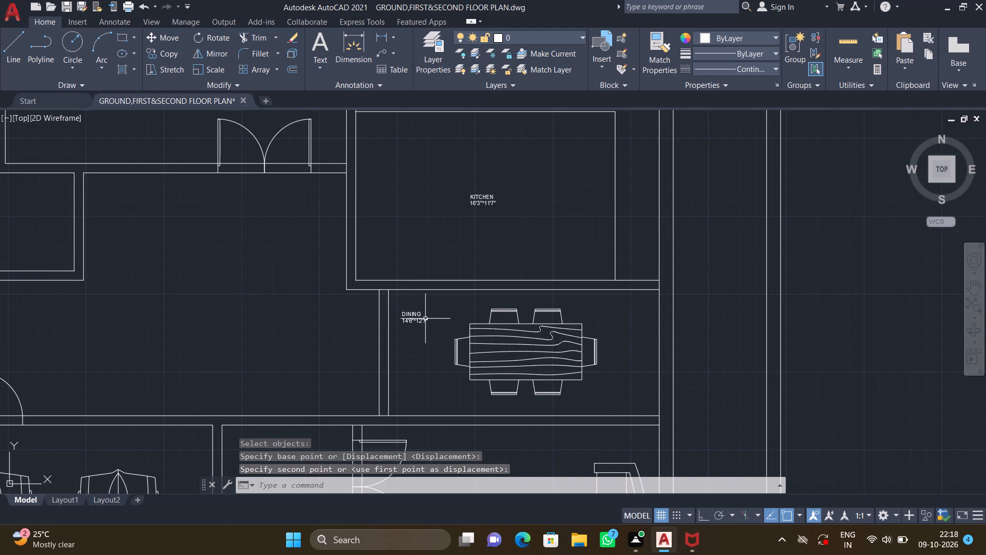
{"action": "scroll", "coordinate": [431, 331], "scroll_direction": "down", "scroll_amount": 1}
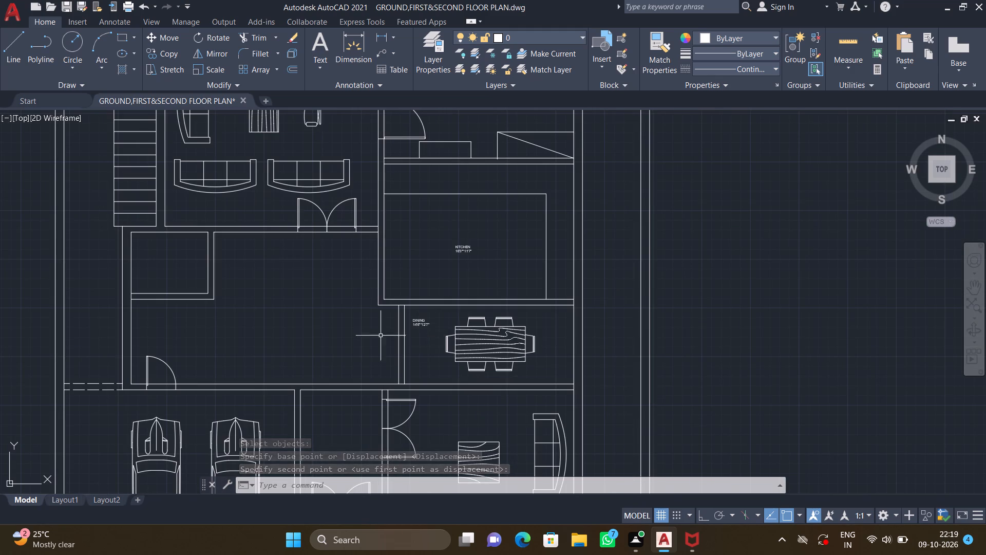
{"action": "scroll", "coordinate": [365, 329], "scroll_direction": "down", "scroll_amount": 1}
{"action": "middle_click_drag", "start_coordinate": [369, 328], "coordinate": [509, 309]}
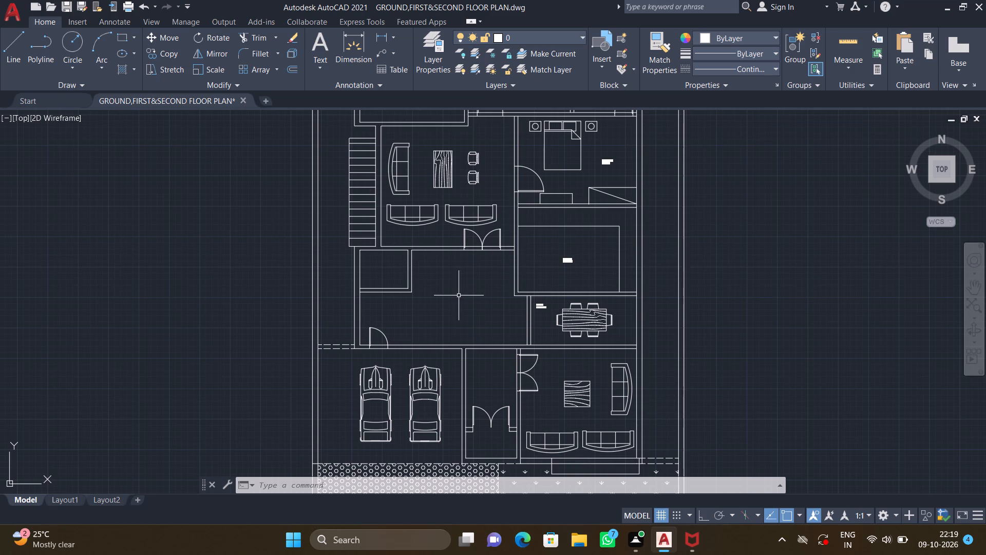
{"action": "scroll", "coordinate": [449, 288], "scroll_direction": "up", "scroll_amount": 1}
{"action": "key", "text": "m"}
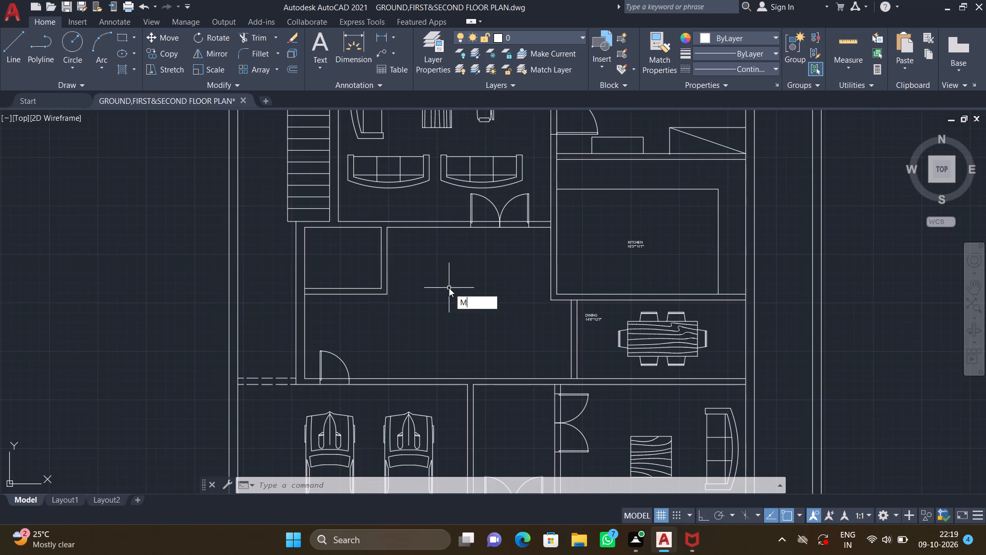
{"action": "key", "text": "t"}
{"action": "key", "text": "Return"}
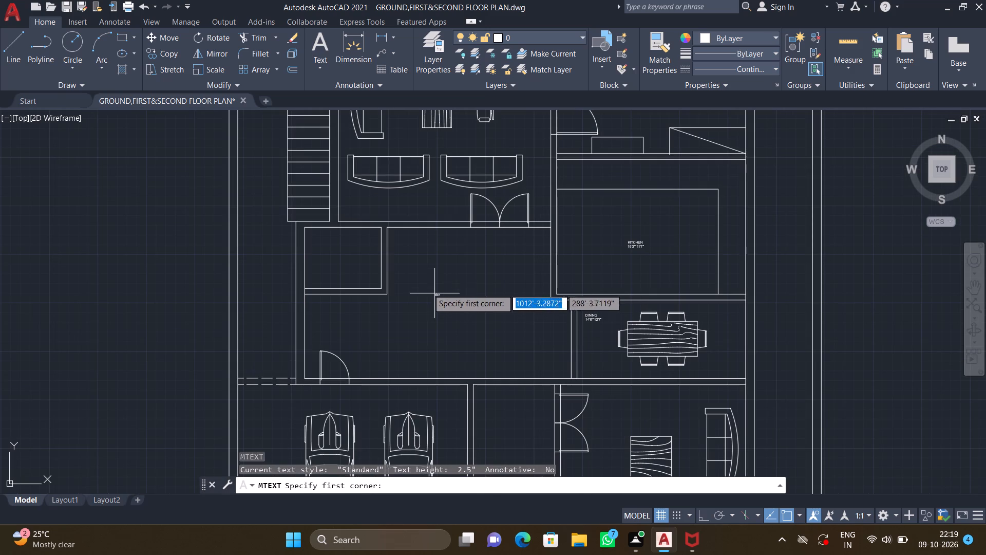
{"action": "left_click", "coordinate": [427, 275]}
{"action": "left_click", "coordinate": [516, 317]}
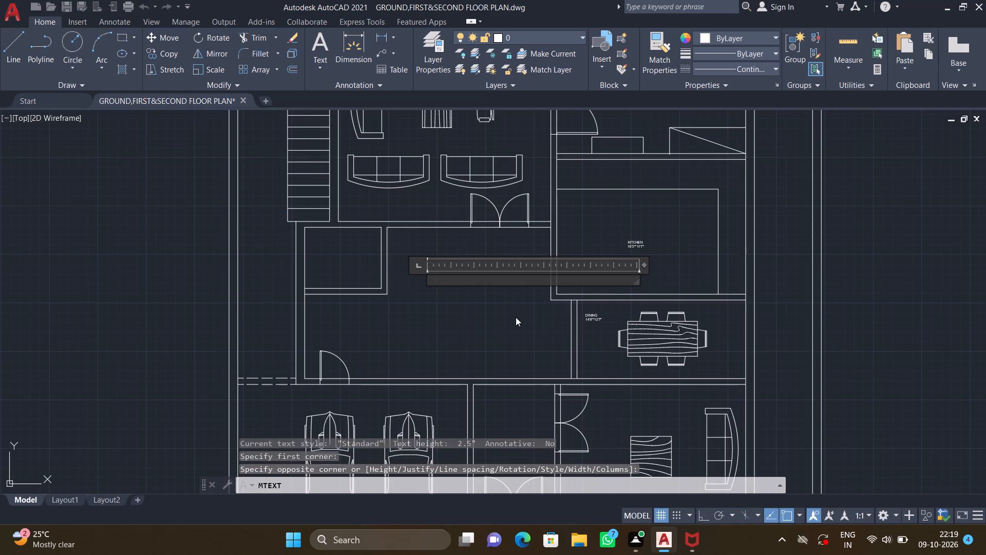
{"action": "type", "text": "STAIR"}
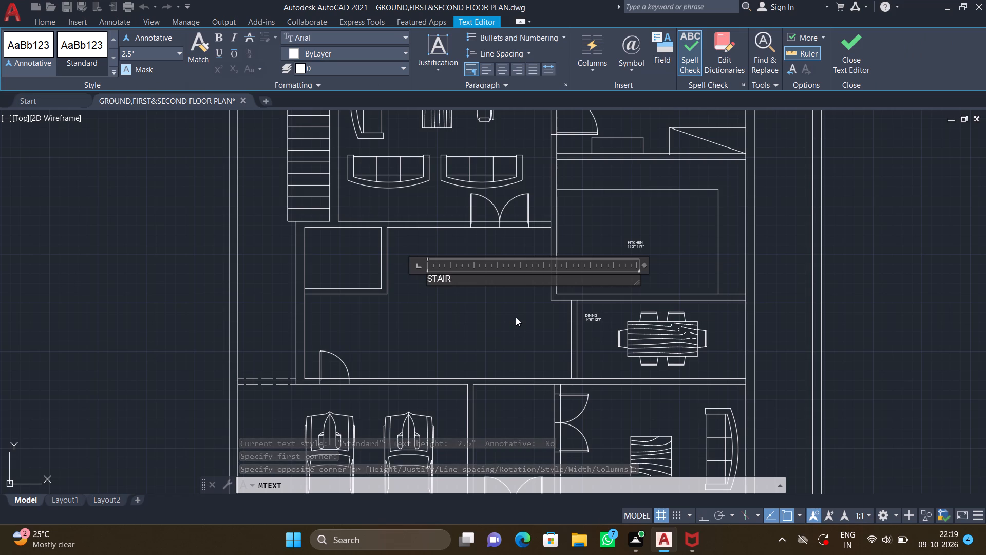
{"action": "key", "text": "space"}
{"action": "type", "text": "LOBBY"}
{"action": "key", "text": "Return"}
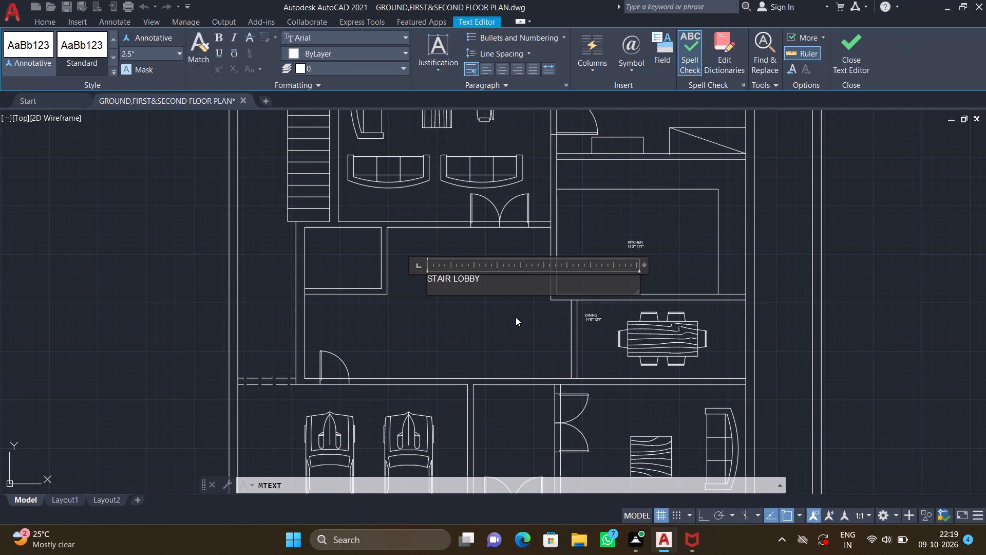
{"action": "type", "text": "22'"}
{"action": "type", "text": "6\"*"}
{"action": "type", "text": "13'"}
{"action": "key", "text": "Return"}
{"action": "key", "text": "Escape"}
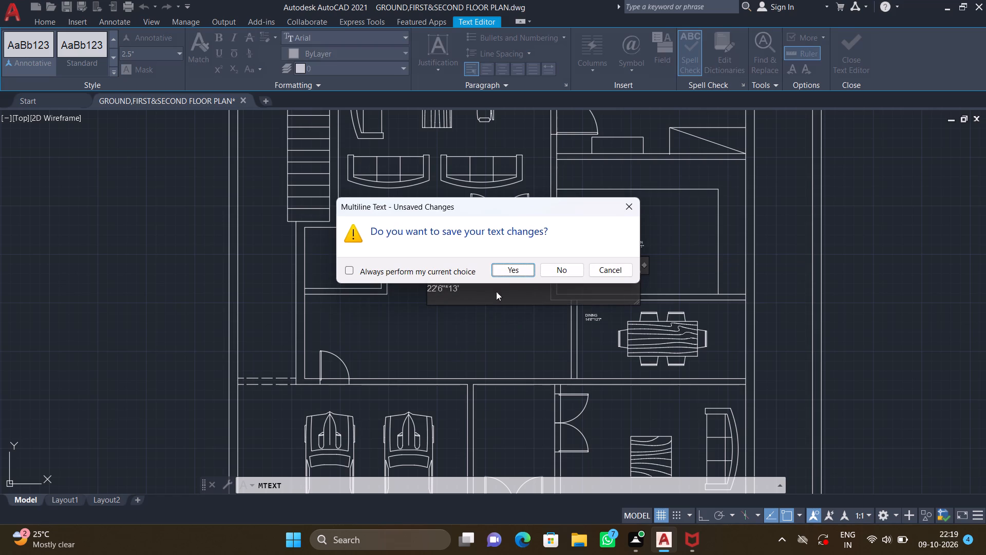
{"action": "left_click", "coordinate": [518, 270]}
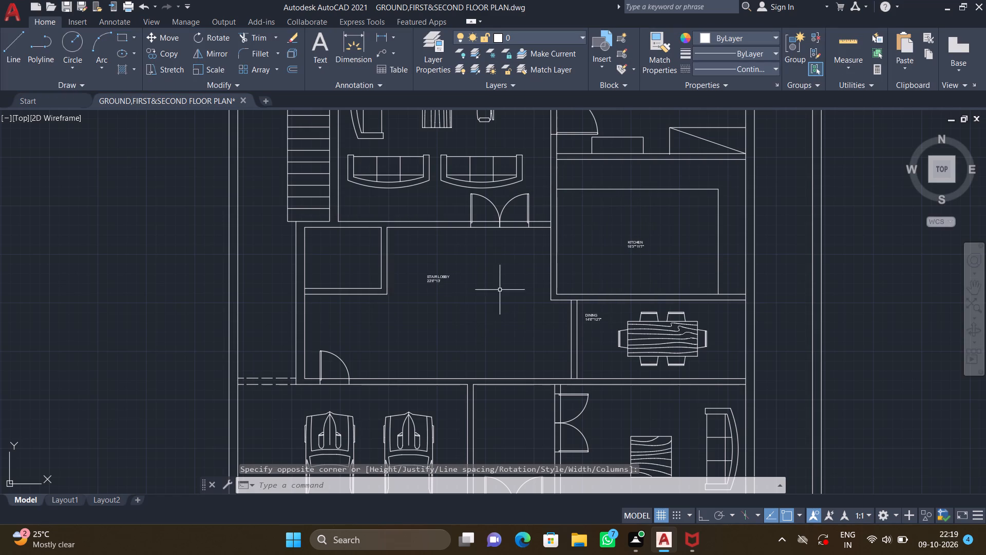
Move the STAIR LOBBY label about 3'-7" right and down, toward the middle of the lobby.
{"action": "scroll", "coordinate": [479, 287], "scroll_direction": "up", "scroll_amount": 2}
{"action": "key", "text": "m"}
{"action": "key", "text": "Return"}
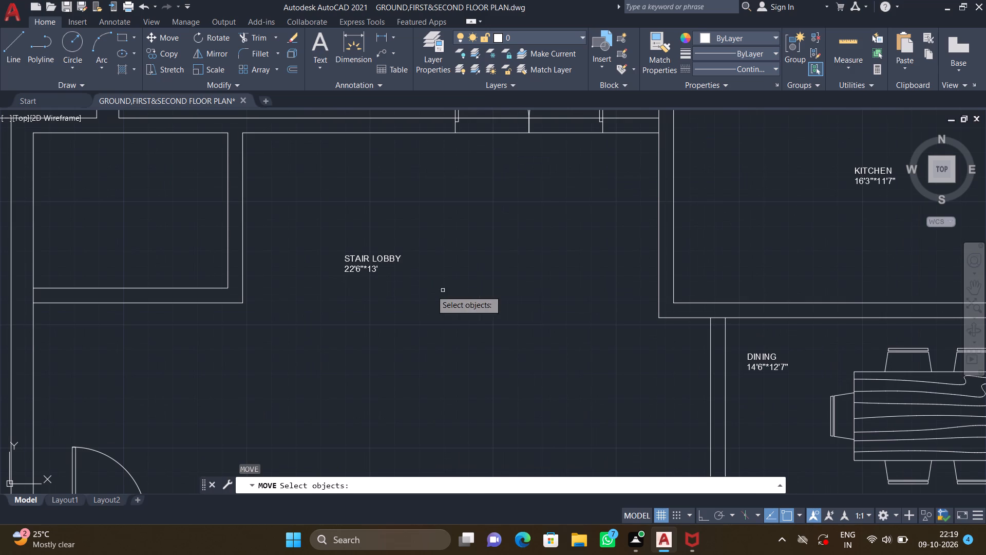
{"action": "left_click", "coordinate": [390, 260]}
{"action": "key", "text": "Return"}
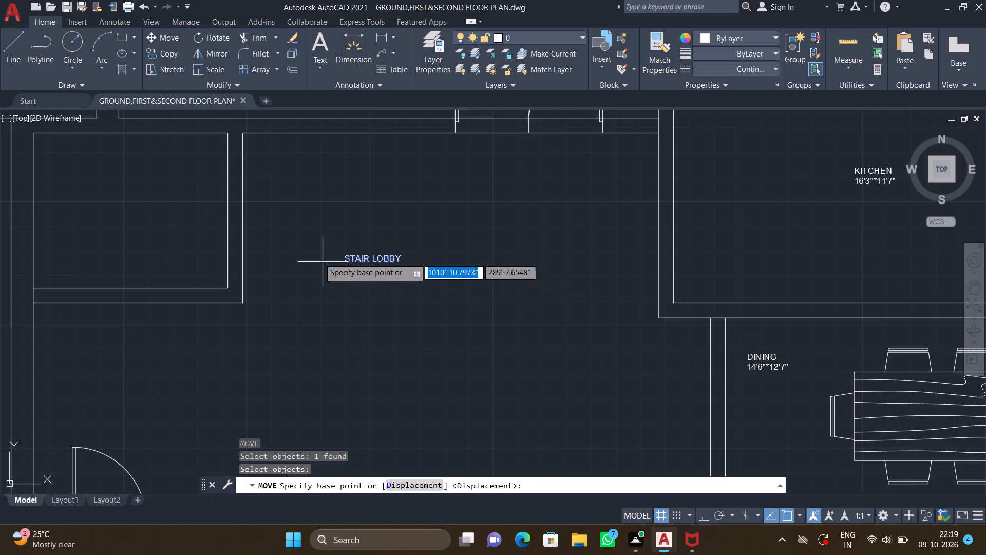
{"action": "left_click", "coordinate": [346, 250]}
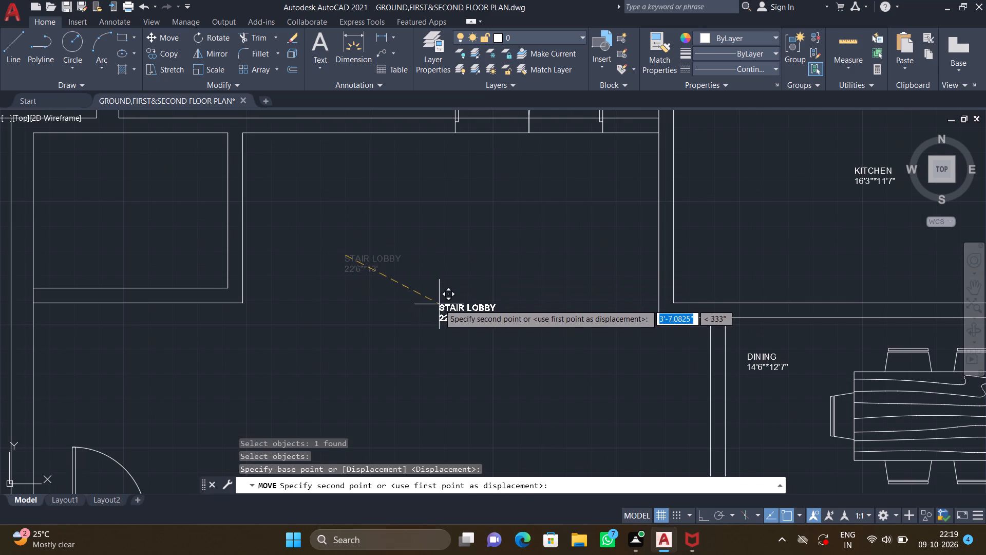
{"action": "left_click", "coordinate": [439, 304]}
Add a two-line multiline text reading PWD/RM and 6'7"*5'3" inside the small room at the upper-left corner of the stair lobby.
{"action": "scroll", "coordinate": [397, 268], "scroll_direction": "down", "scroll_amount": 2}
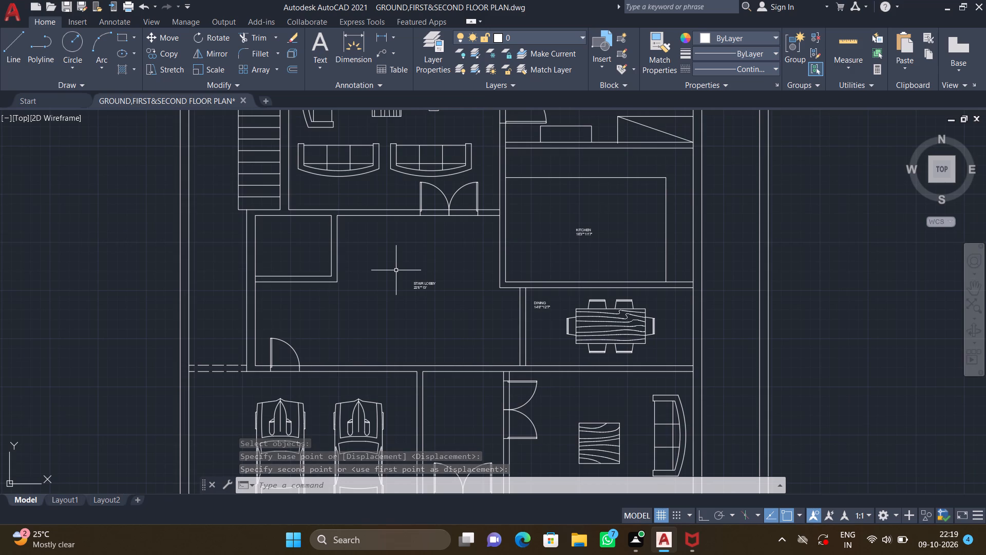
{"action": "type", "text": "MT"}
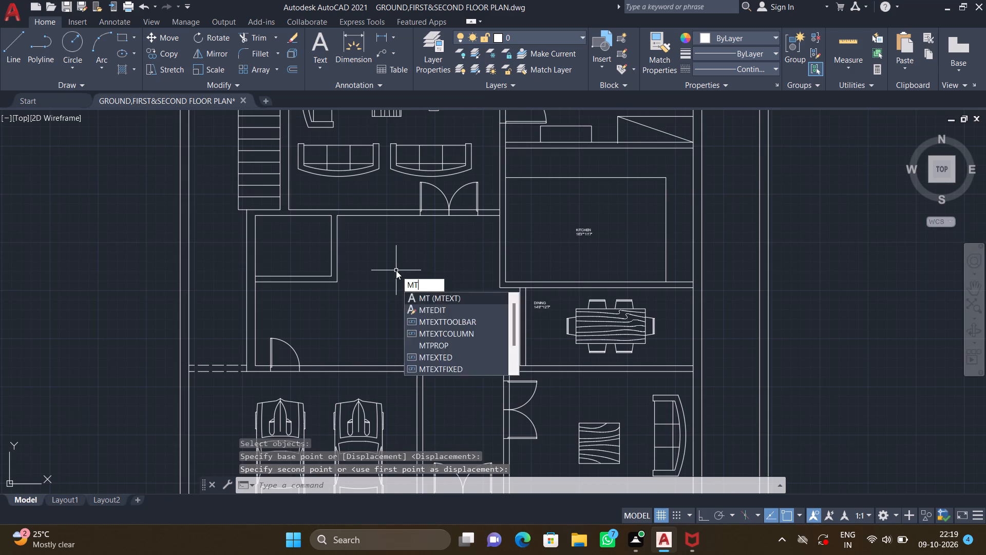
{"action": "key", "text": "Return"}
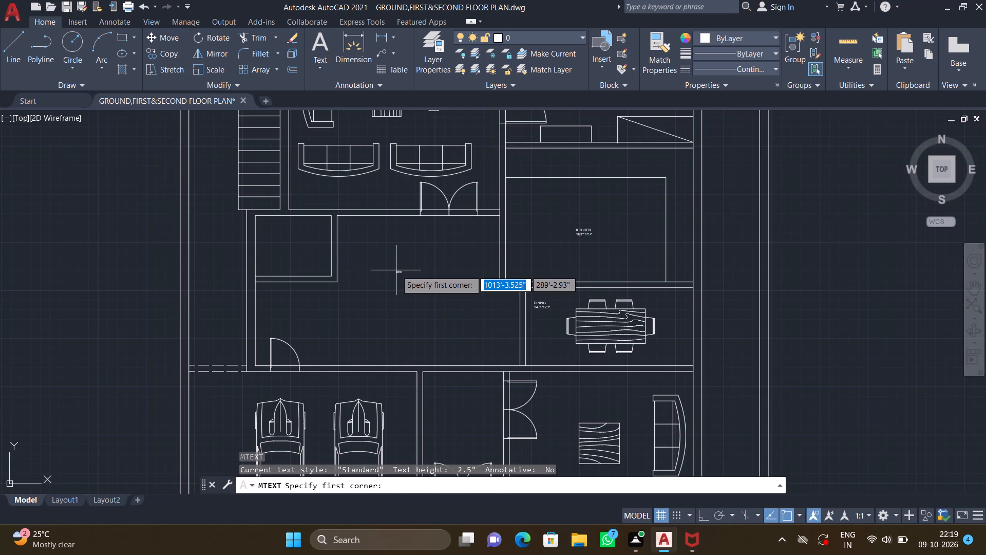
{"action": "middle_click_drag", "start_coordinate": [322, 278], "coordinate": [449, 306]}
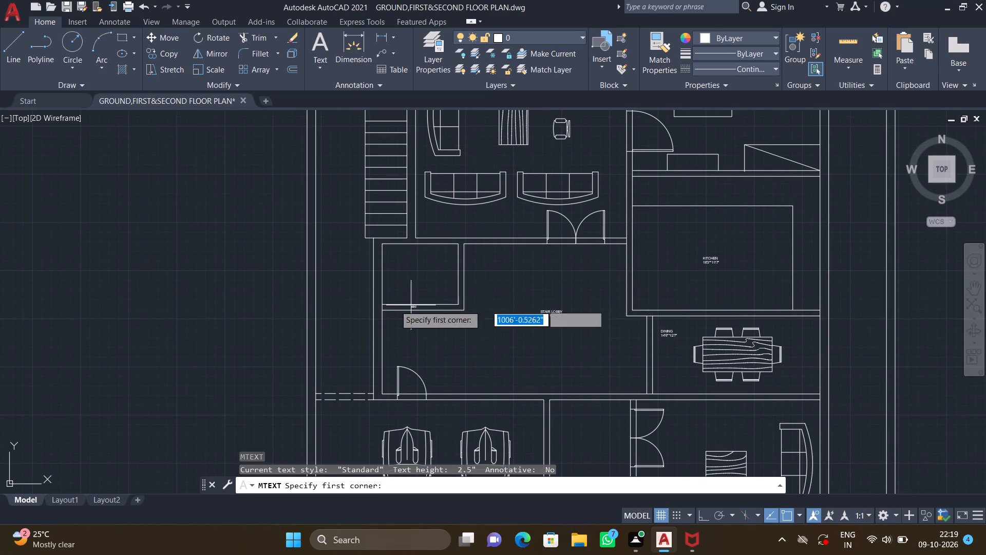
{"action": "middle_click_drag", "start_coordinate": [380, 307], "coordinate": [456, 313]}
{"action": "scroll", "coordinate": [496, 282], "scroll_direction": "up", "scroll_amount": 2}
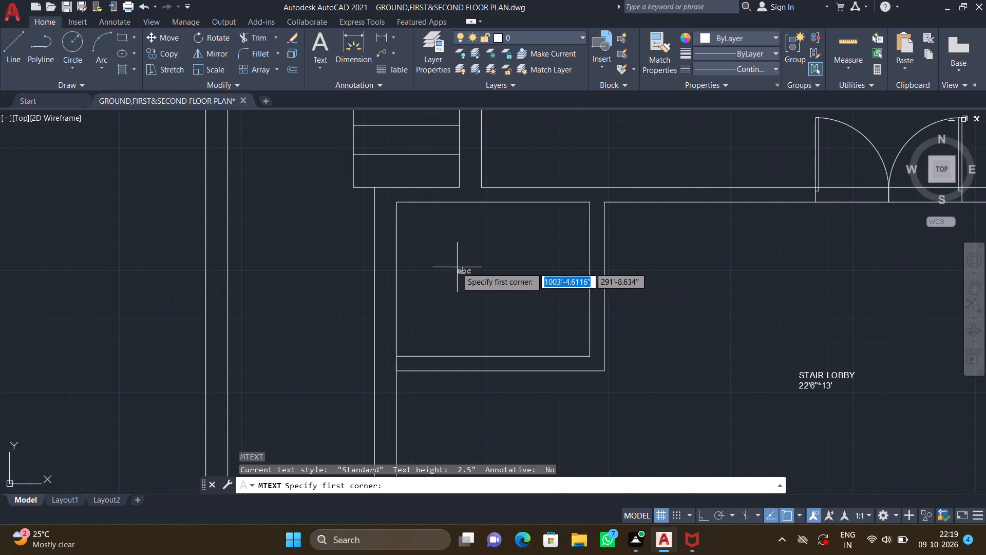
{"action": "left_click_drag", "start_coordinate": [435, 261], "coordinate": [440, 267]}
{"action": "left_click", "coordinate": [522, 303]}
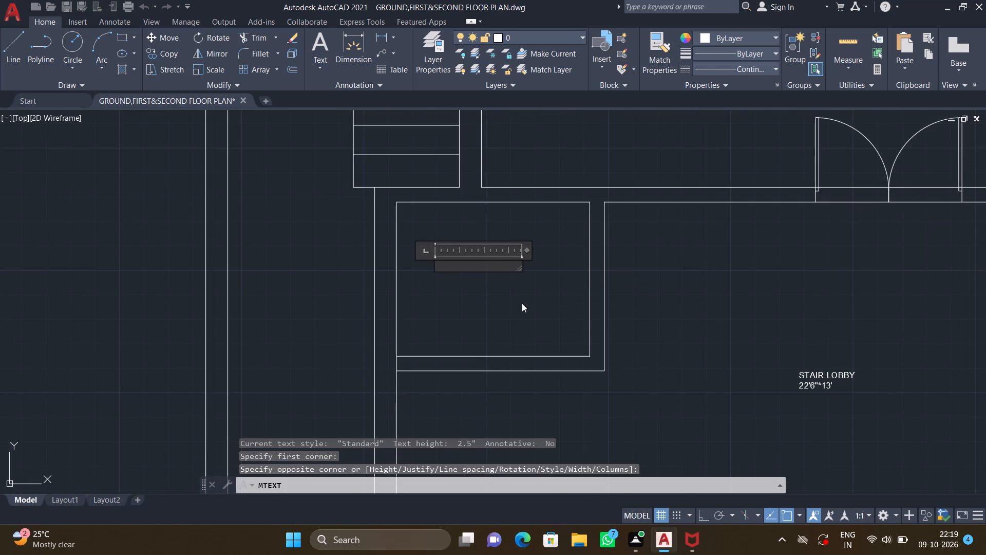
{"action": "type", "text": "PWD"}
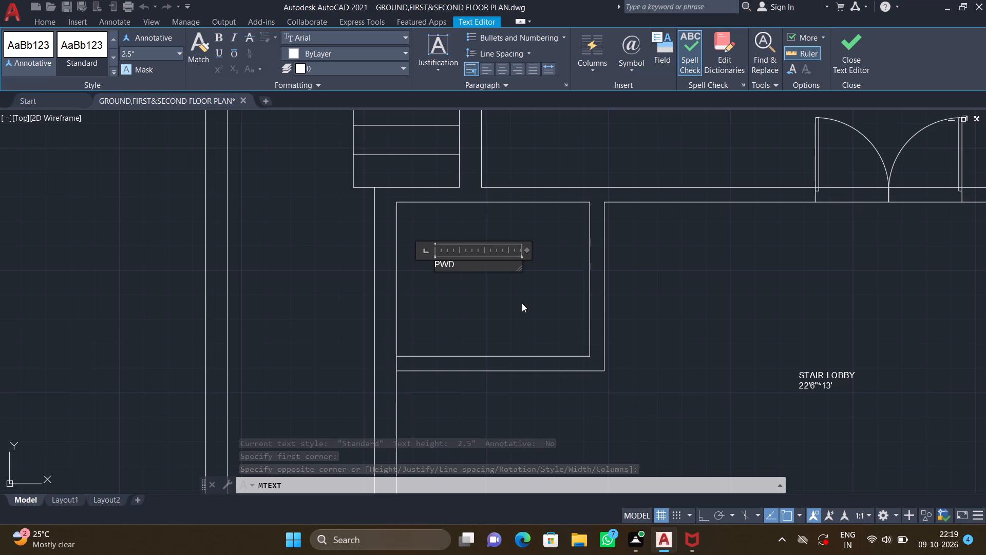
{"action": "key", "text": "slash"}
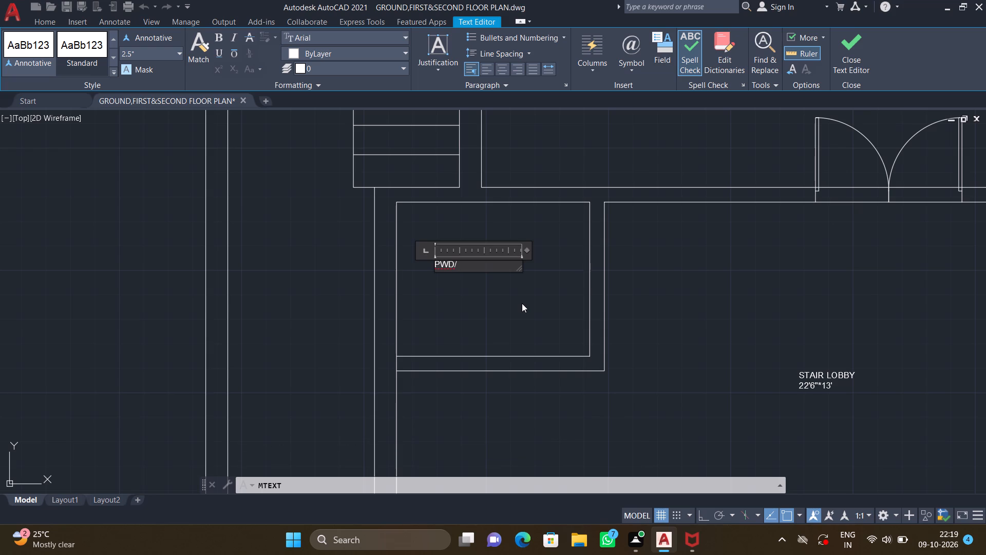
{"action": "type", "text": "RM"}
{"action": "key", "text": "Return"}
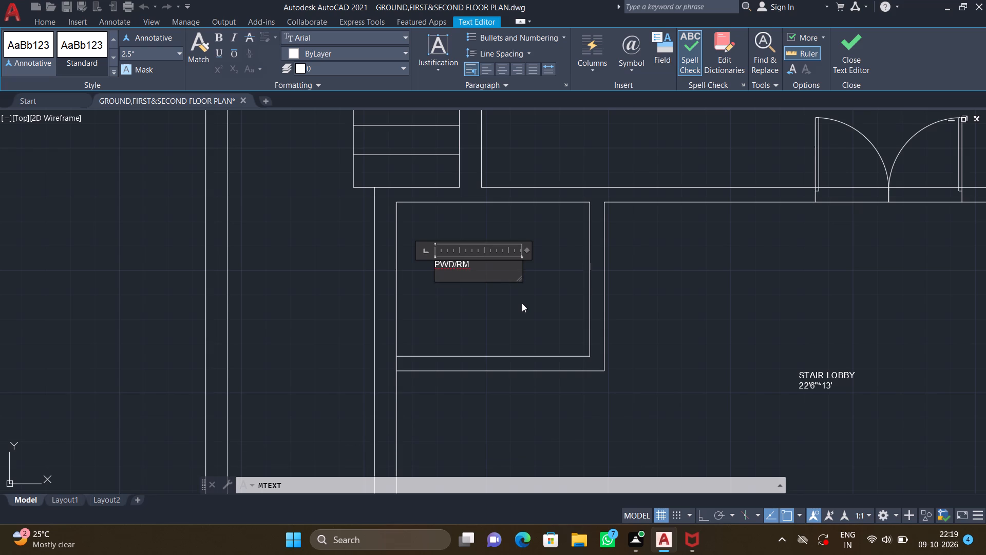
{"action": "type", "text": "6'7\"*"}
{"action": "type", "text": "5'3\""}
{"action": "key", "text": "Return"}
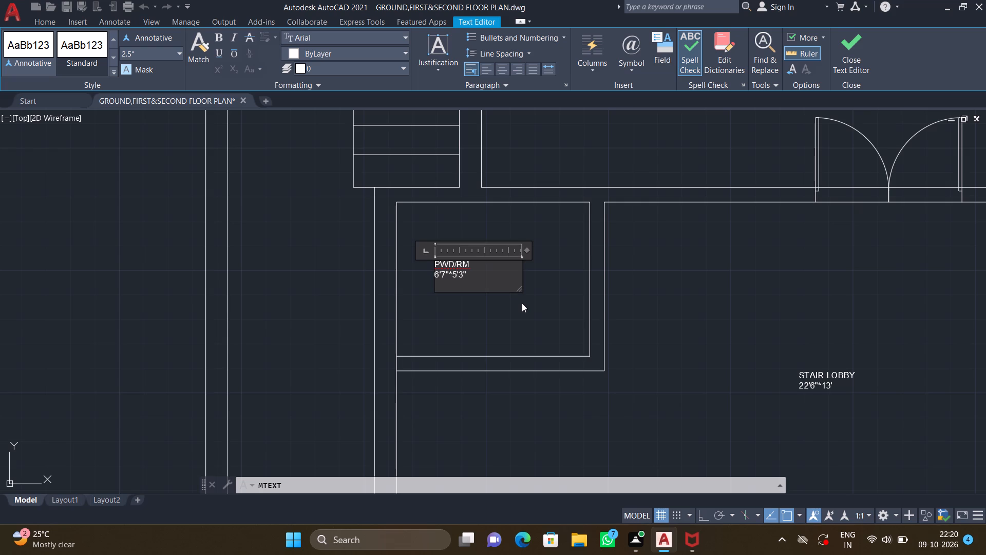
{"action": "key", "text": "Escape"}
{"action": "left_click", "coordinate": [516, 269]}
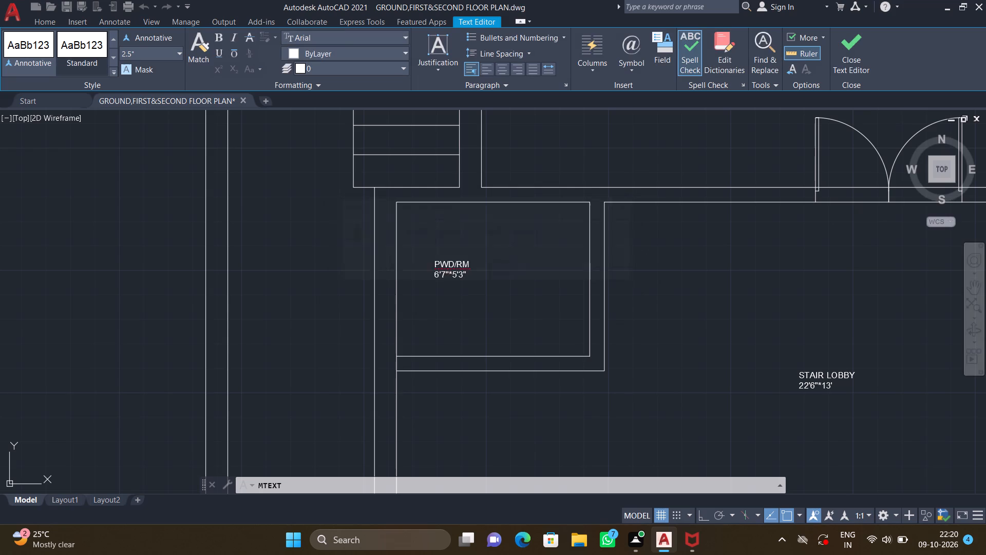
Move the PWD/RM label right and down, toward the middle of its room.
{"action": "key", "text": "m"}
{"action": "key", "text": "Return"}
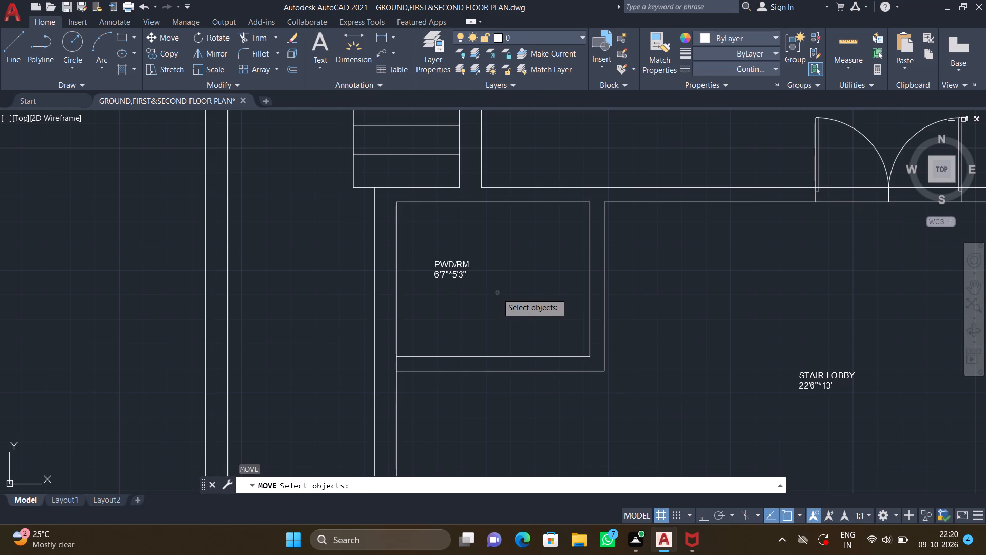
{"action": "left_click", "coordinate": [464, 267]}
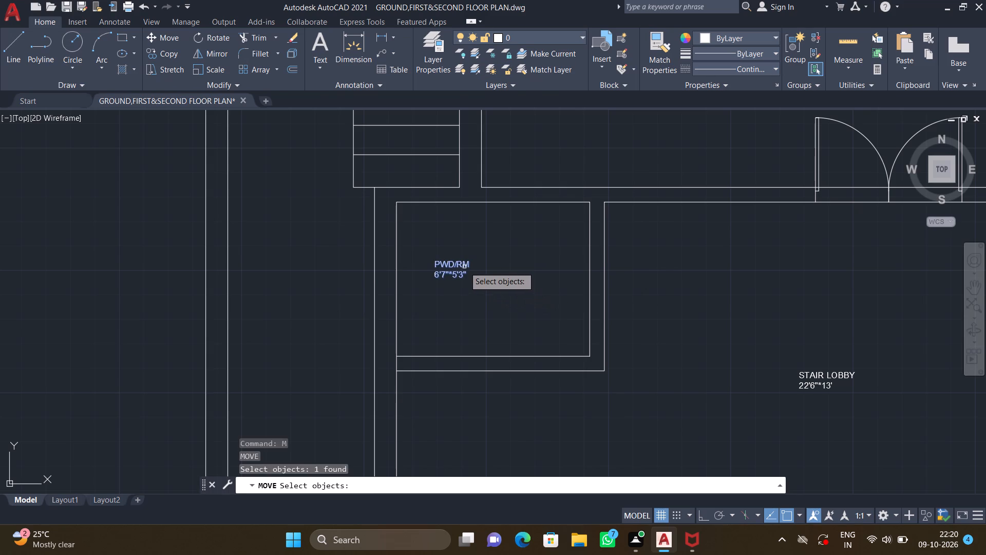
{"action": "key", "text": "Return"}
{"action": "scroll", "coordinate": [439, 258], "scroll_direction": "up", "scroll_amount": 1}
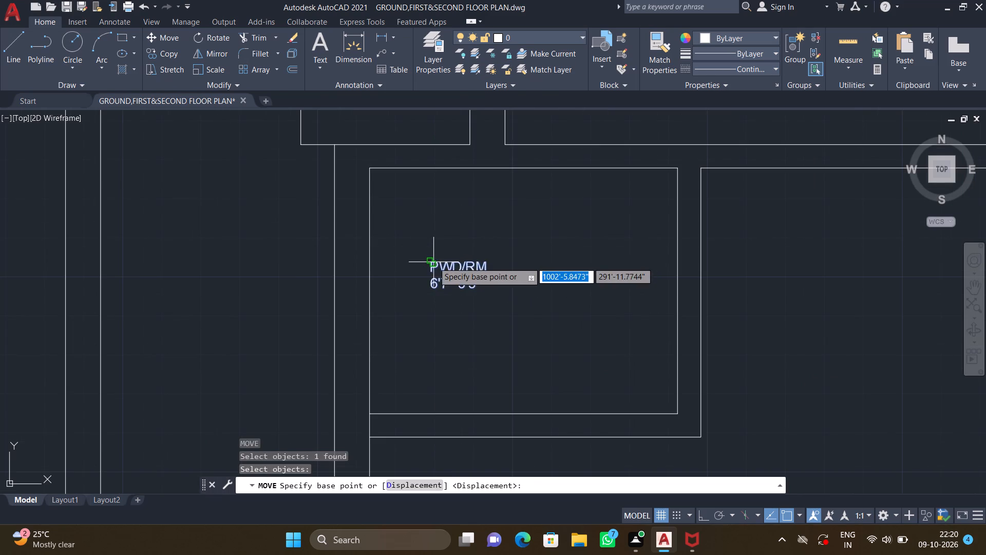
{"action": "left_click", "coordinate": [433, 262]}
{"action": "left_click", "coordinate": [490, 296]}
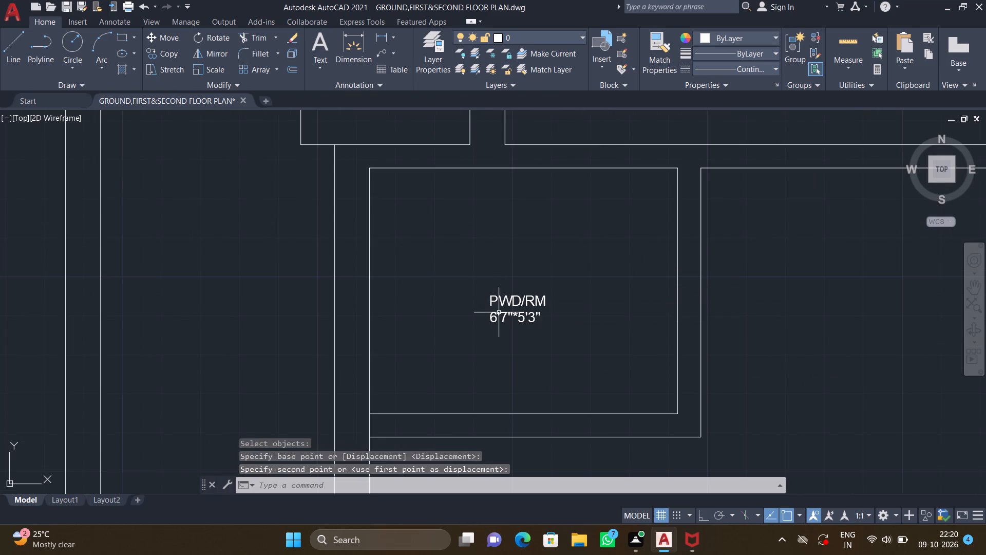
Add a two-line multiline text reading PORCH and 19'9"*15' on the roof of the right-hand car in the car parking.
{"action": "scroll", "coordinate": [500, 318], "scroll_direction": "down", "scroll_amount": 2}
{"action": "middle_click_drag", "start_coordinate": [501, 348], "coordinate": [491, 303]}
{"action": "scroll", "coordinate": [491, 303], "scroll_direction": "down", "scroll_amount": 2}
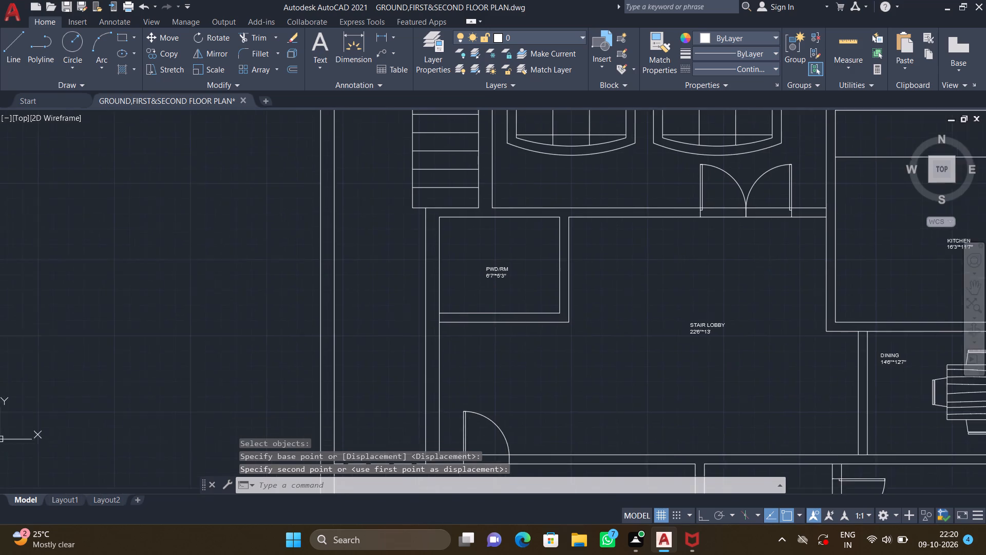
{"action": "middle_click_drag", "start_coordinate": [519, 339], "coordinate": [497, 270]}
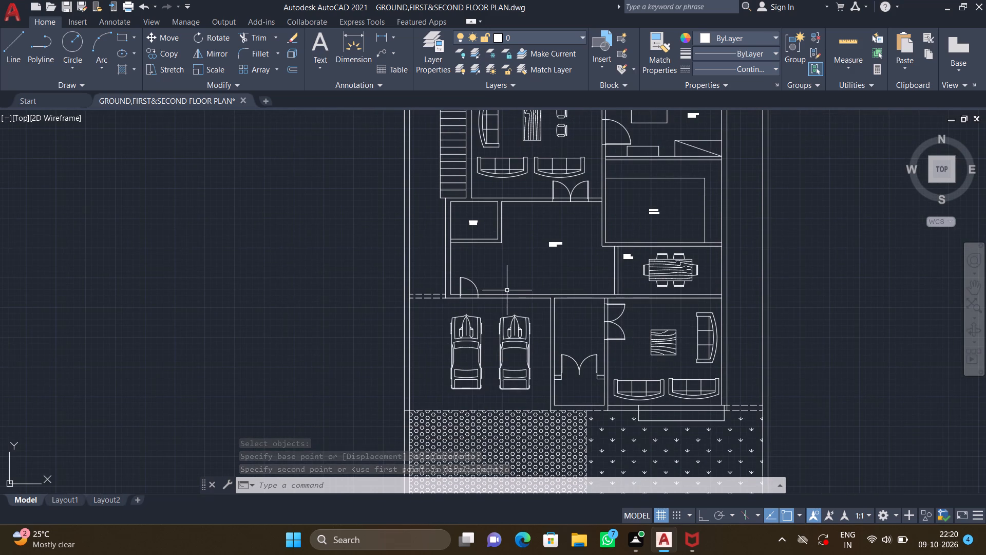
{"action": "middle_click_drag", "start_coordinate": [502, 311], "coordinate": [478, 257]}
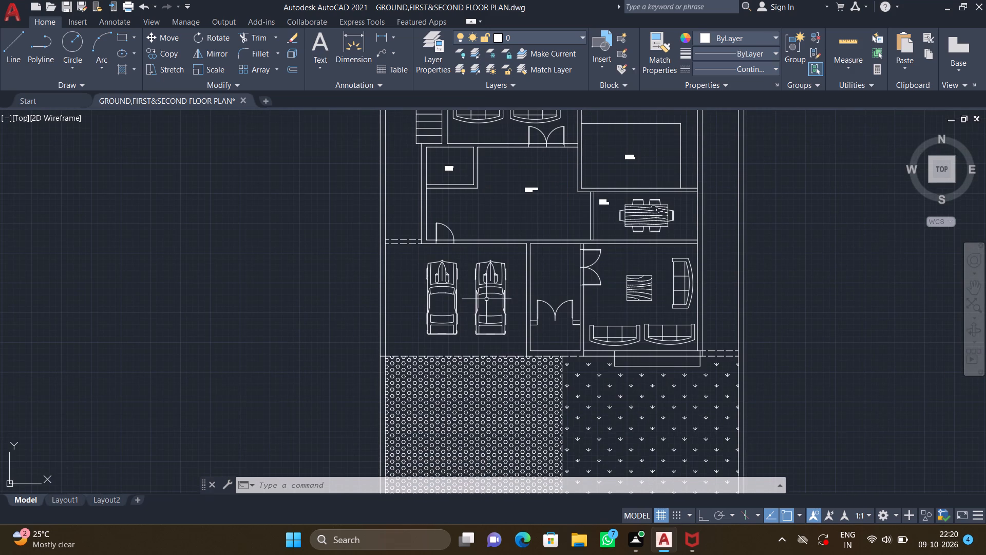
{"action": "scroll", "coordinate": [486, 300], "scroll_direction": "up", "scroll_amount": 4}
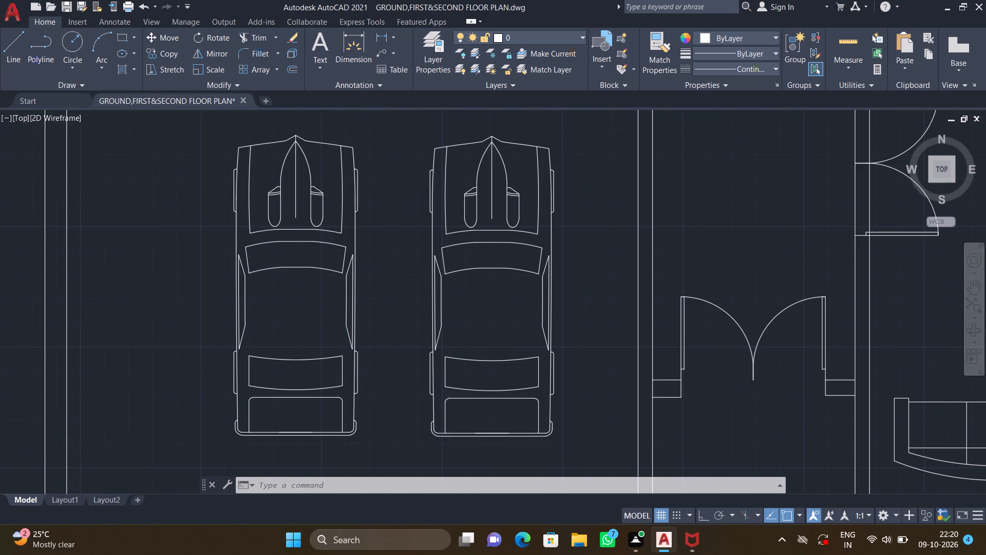
{"action": "type", "text": "MT"}
{"action": "key", "text": "Return"}
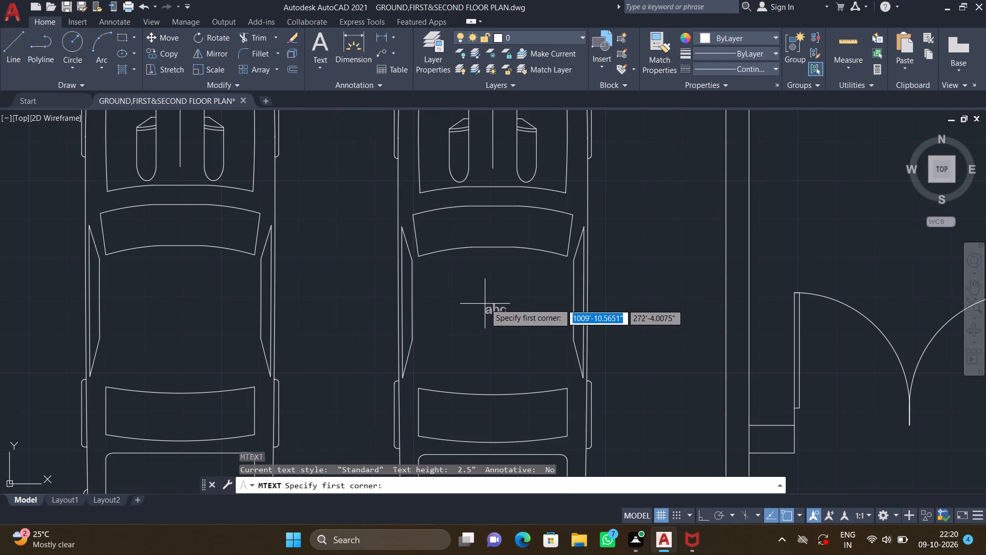
{"action": "left_click", "coordinate": [431, 290]}
{"action": "left_click", "coordinate": [536, 355]}
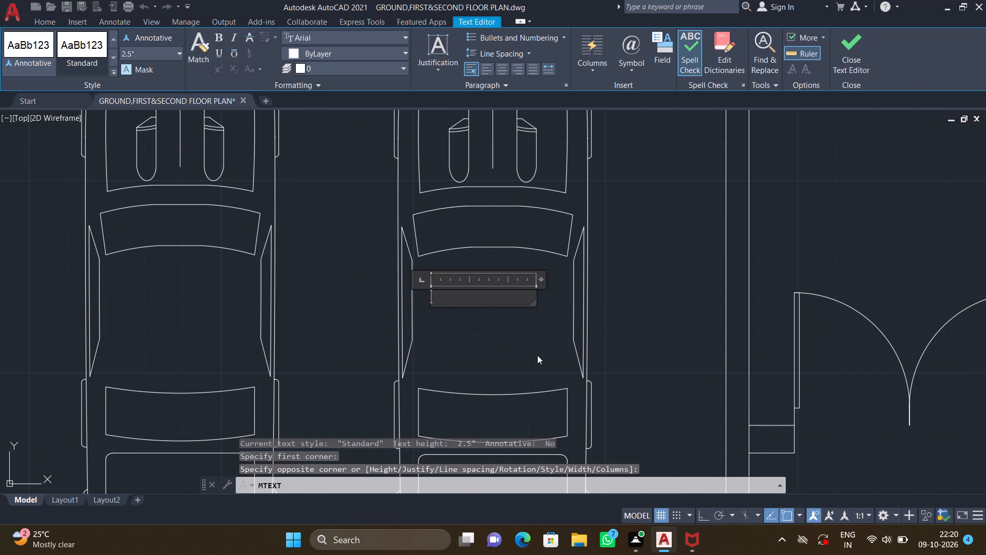
{"action": "type", "text": "POR"}
{"action": "type", "text": "CH"}
{"action": "key", "text": "Return"}
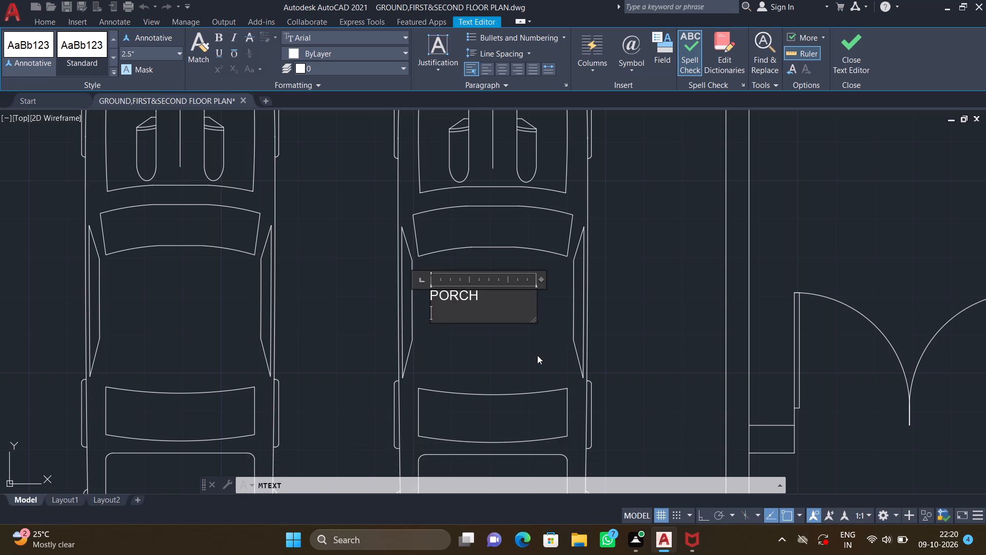
{"action": "type", "text": "19'"}
{"action": "key", "text": "9"}
{"action": "key", "text": "shift+quotedbl"}
{"action": "key", "text": "asterisk"}
{"action": "type", "text": "15'"}
{"action": "key", "text": "Return"}
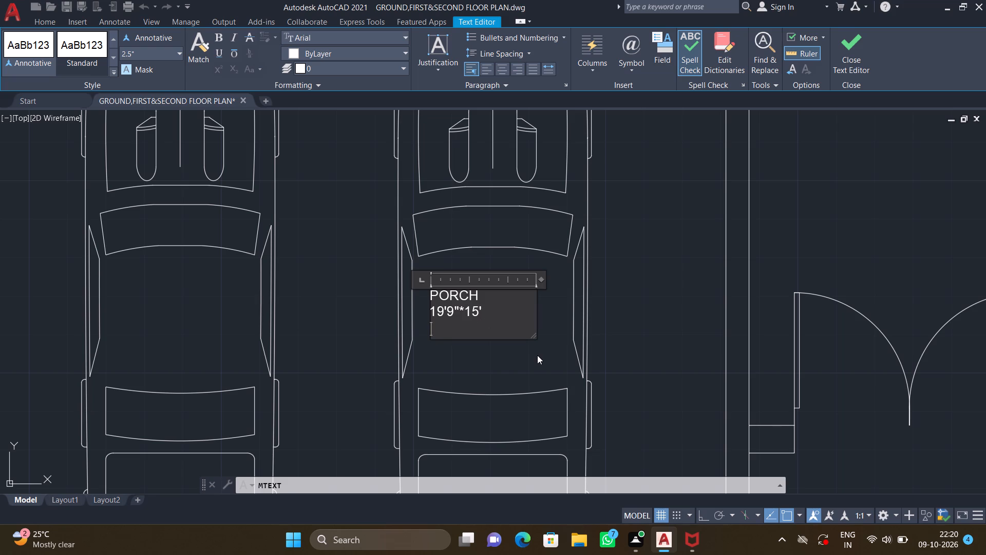
{"action": "key", "text": "Escape"}
{"action": "left_click", "coordinate": [522, 270]}
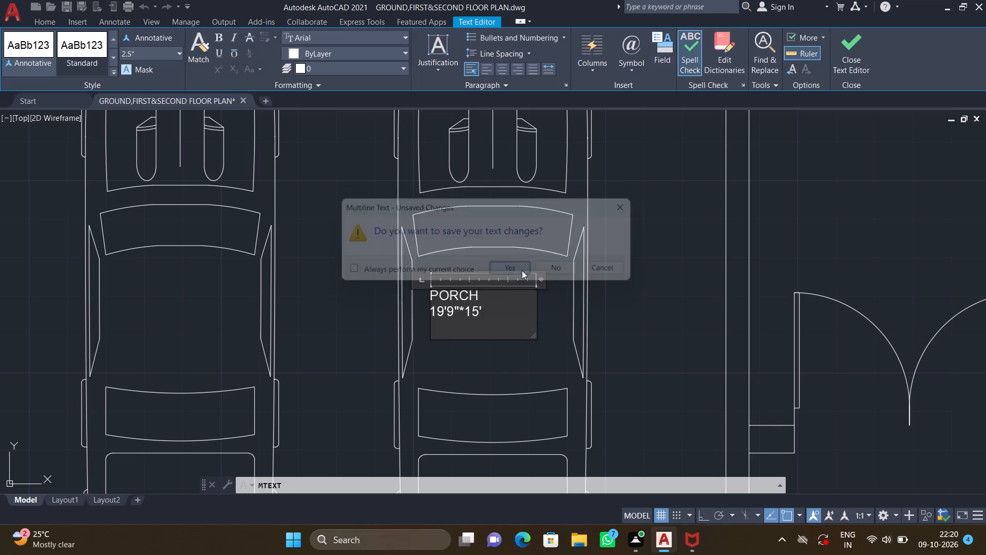
Move the PORCH label slightly straight down, keeping it on the roof of the right-hand car.
{"action": "key", "text": "m"}
{"action": "key", "text": "Return"}
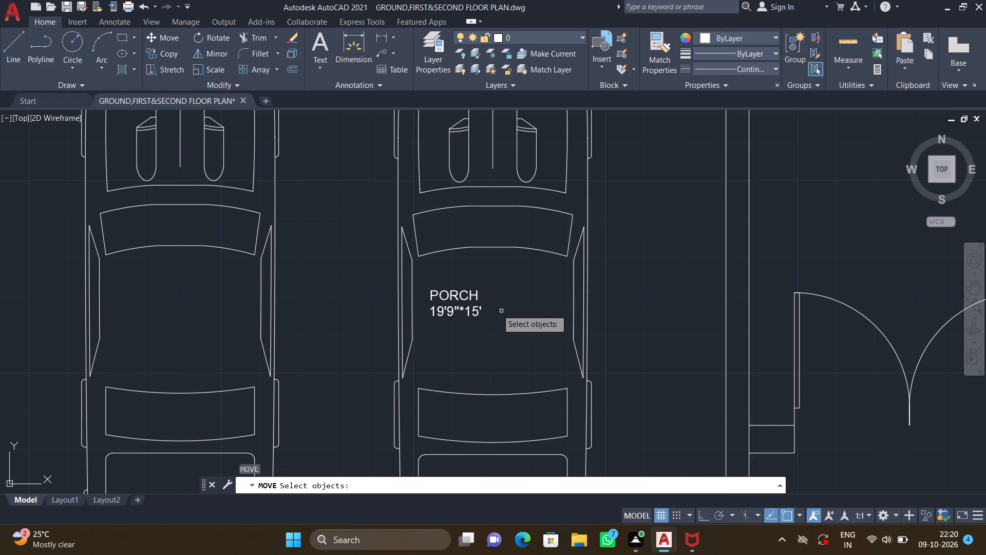
{"action": "left_click", "coordinate": [468, 310]}
{"action": "key", "text": "Return"}
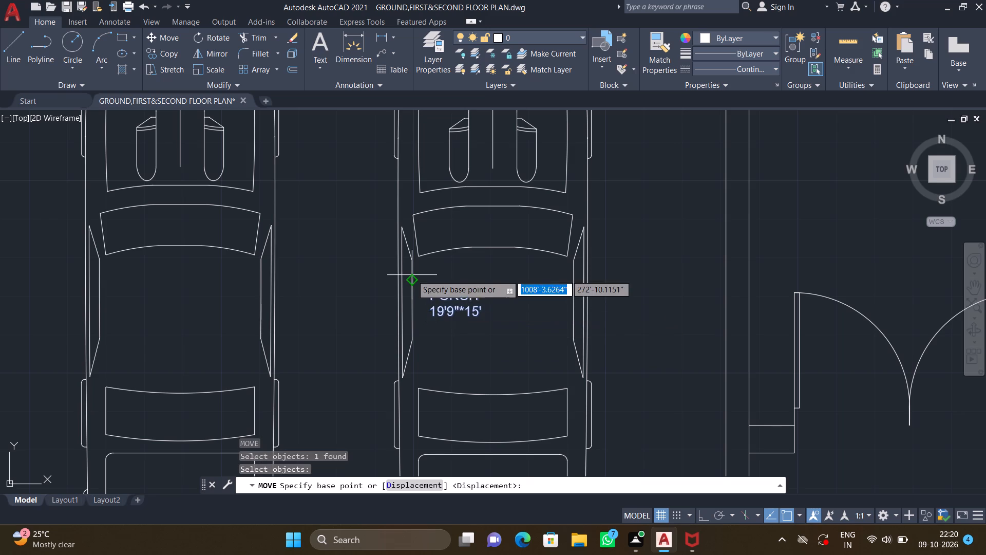
{"action": "left_click_drag", "start_coordinate": [427, 289], "coordinate": [438, 294]}
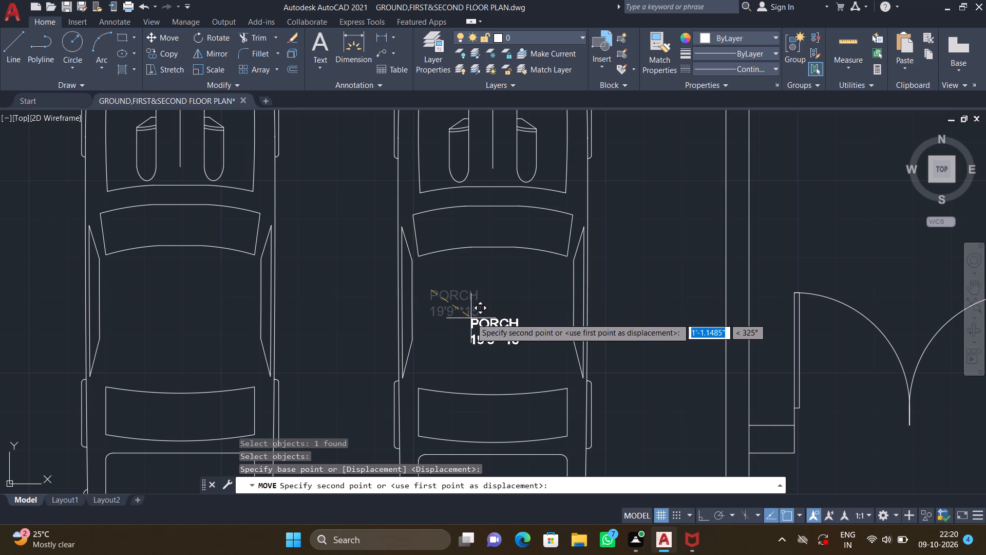
{"action": "left_click", "coordinate": [467, 316]}
Move the PORCH label right and slightly up to the middle of the right-hand car's roof.
{"action": "scroll", "coordinate": [488, 350], "scroll_direction": "up", "scroll_amount": 2}
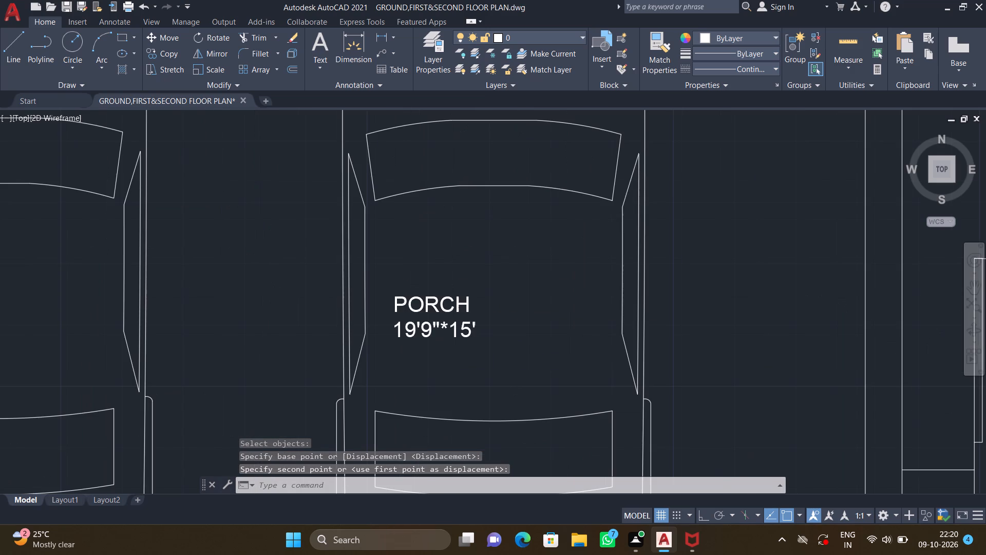
{"action": "key", "text": "m"}
{"action": "key", "text": "Return"}
{"action": "left_click", "coordinate": [450, 316]}
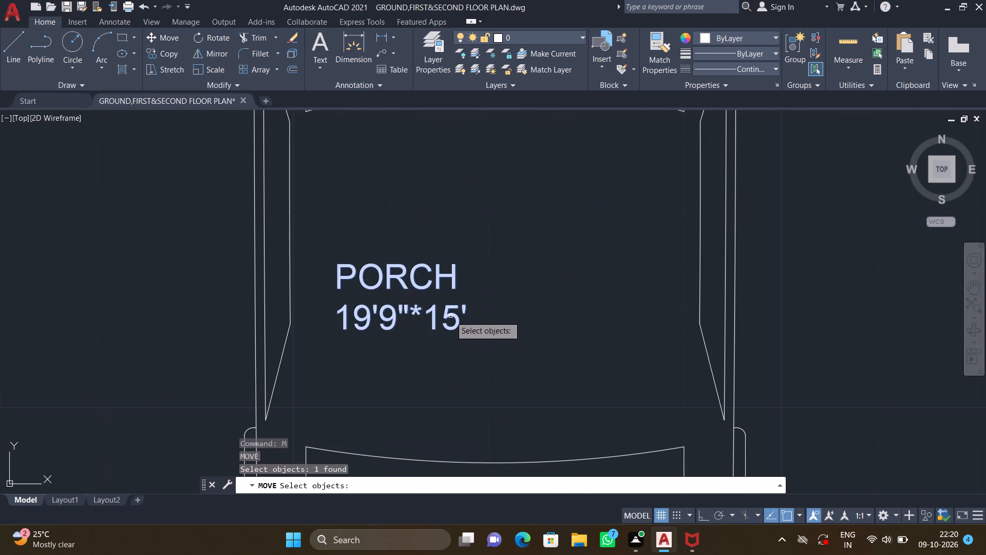
{"action": "key", "text": "Return"}
{"action": "left_click", "coordinate": [340, 265]}
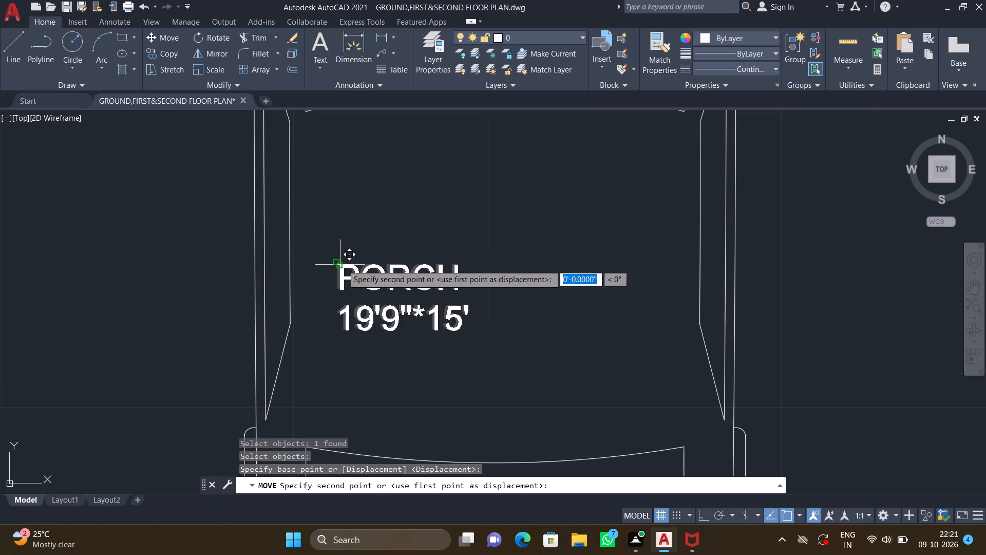
{"action": "left_click", "coordinate": [435, 206]}
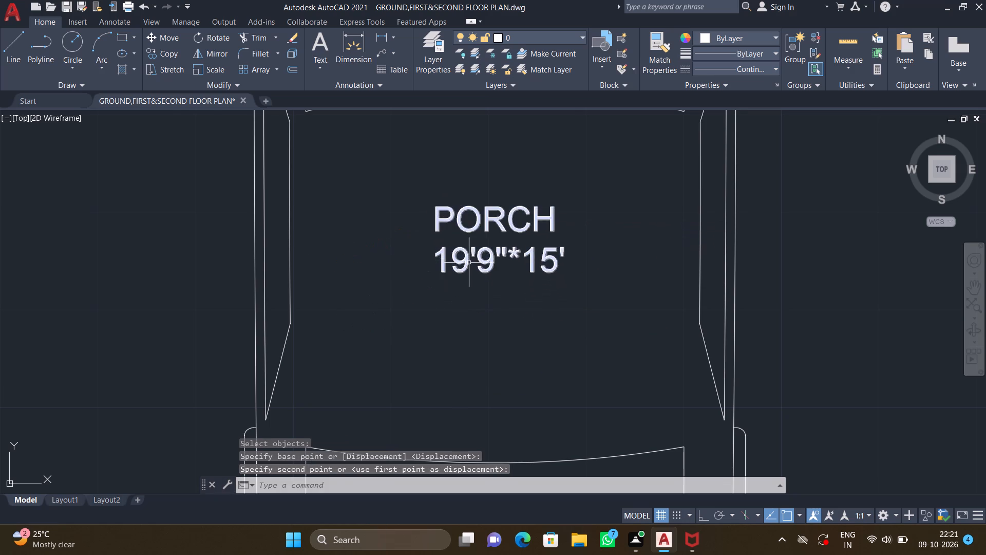
Add a two-line multiline text reading ENTRANCE and 7'*8'3" in the passage between the car parking and the sofa room, above its double door.
{"action": "scroll", "coordinate": [470, 264], "scroll_direction": "down", "scroll_amount": 5}
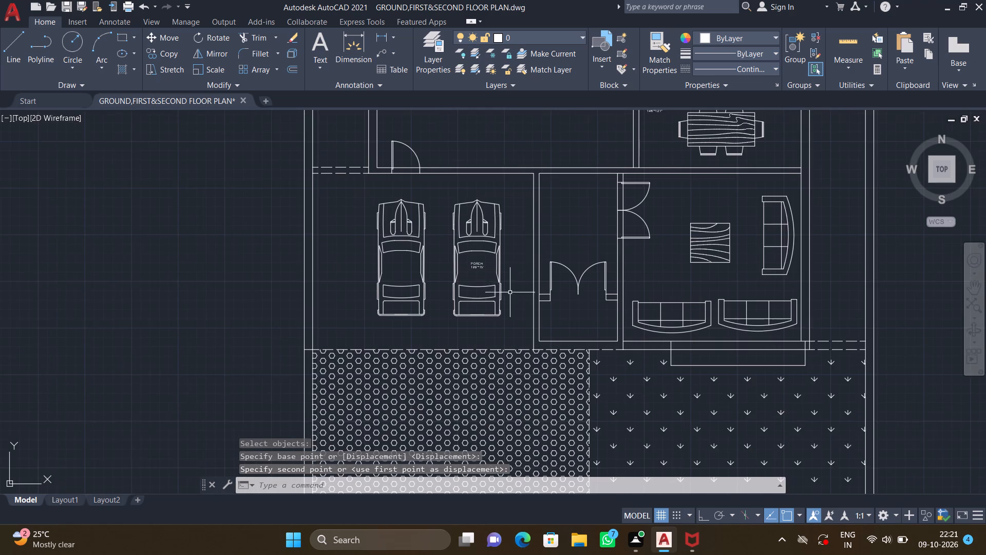
{"action": "middle_click_drag", "start_coordinate": [500, 290], "coordinate": [447, 288]}
{"action": "middle_click_drag", "start_coordinate": [490, 250], "coordinate": [478, 290]}
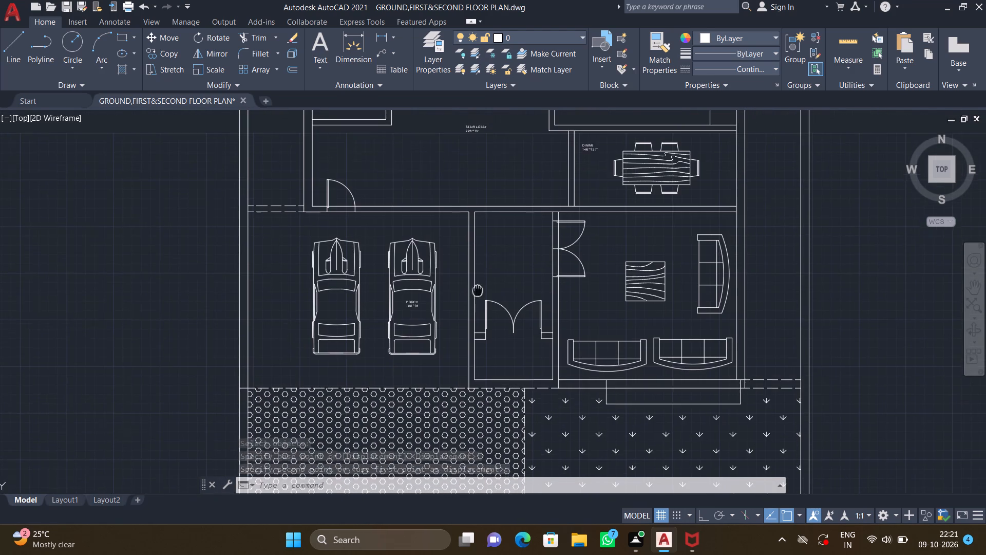
{"action": "scroll", "coordinate": [499, 250], "scroll_direction": "up", "scroll_amount": 1}
{"action": "type", "text": "MT"}
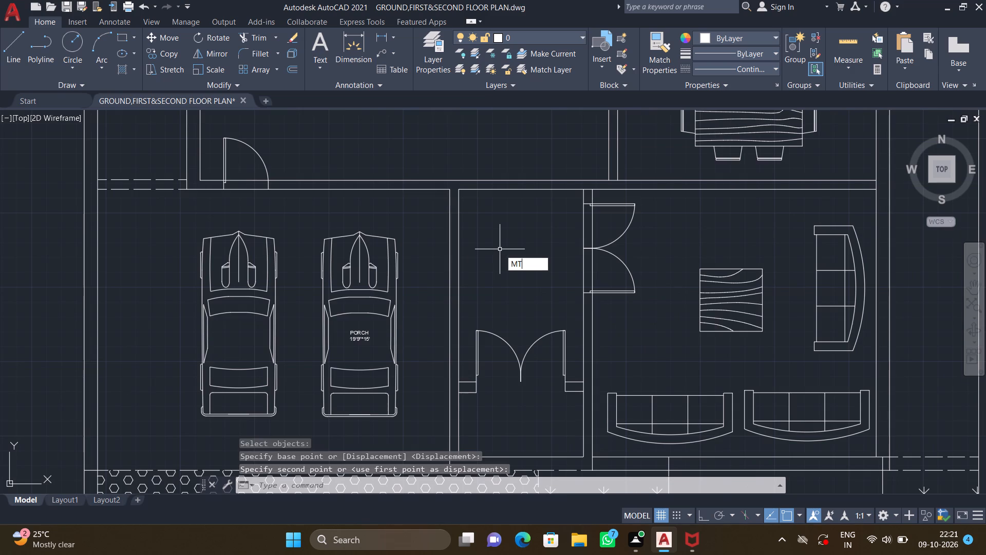
{"action": "key", "text": "Return"}
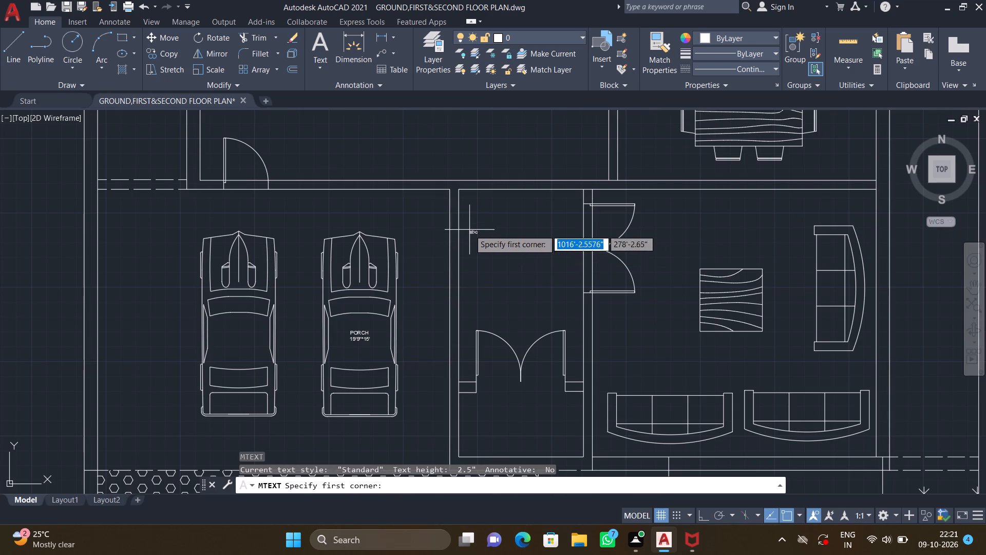
{"action": "left_click_drag", "start_coordinate": [469, 230], "coordinate": [474, 232]}
{"action": "scroll", "coordinate": [548, 268], "scroll_direction": "up", "scroll_amount": 2}
{"action": "left_click", "coordinate": [581, 300]}
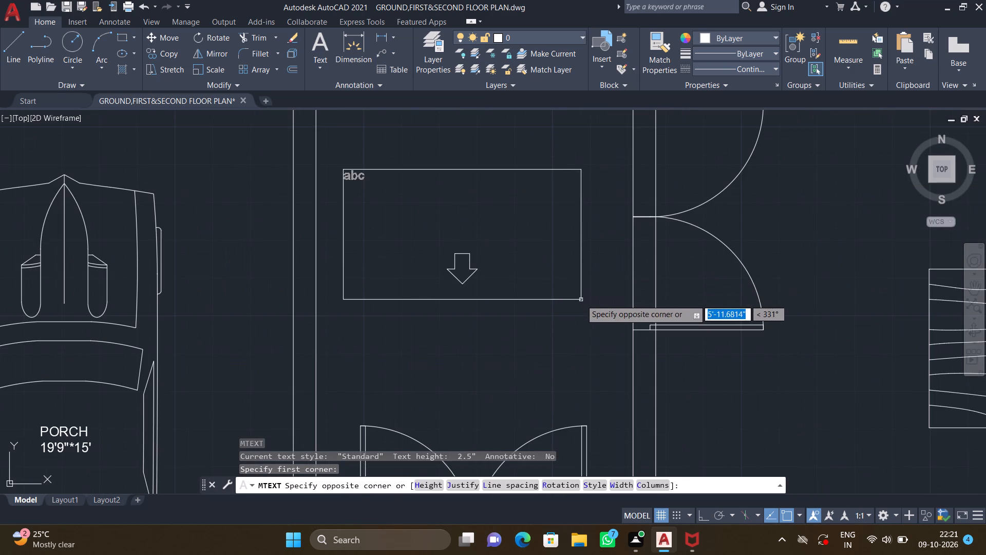
{"action": "type", "text": "ENTRANCE"}
{"action": "key", "text": "Return"}
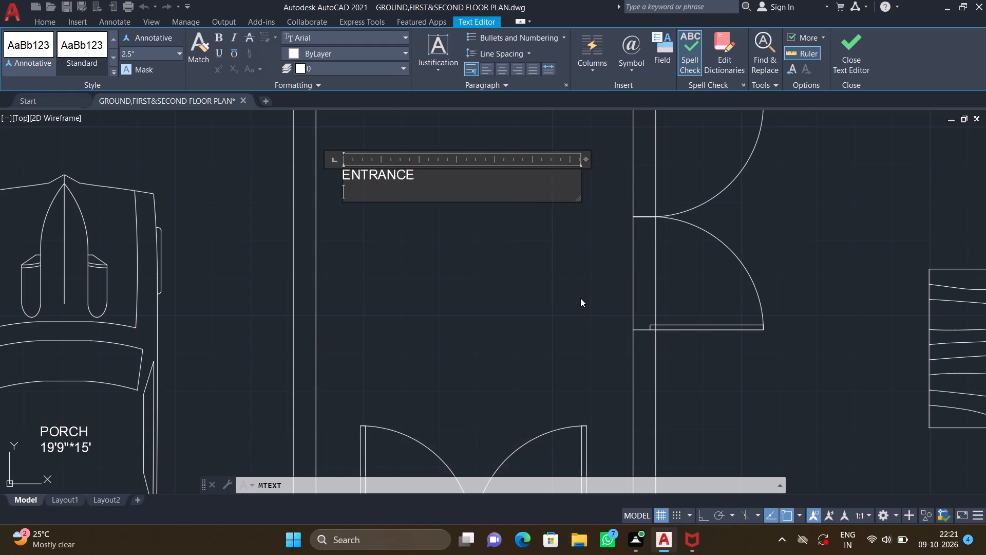
{"action": "type", "text": "7'"}
{"action": "type", "text": "*8'"}
{"action": "type", "text": "3\""}
{"action": "key", "text": "Return"}
{"action": "key", "text": "Escape"}
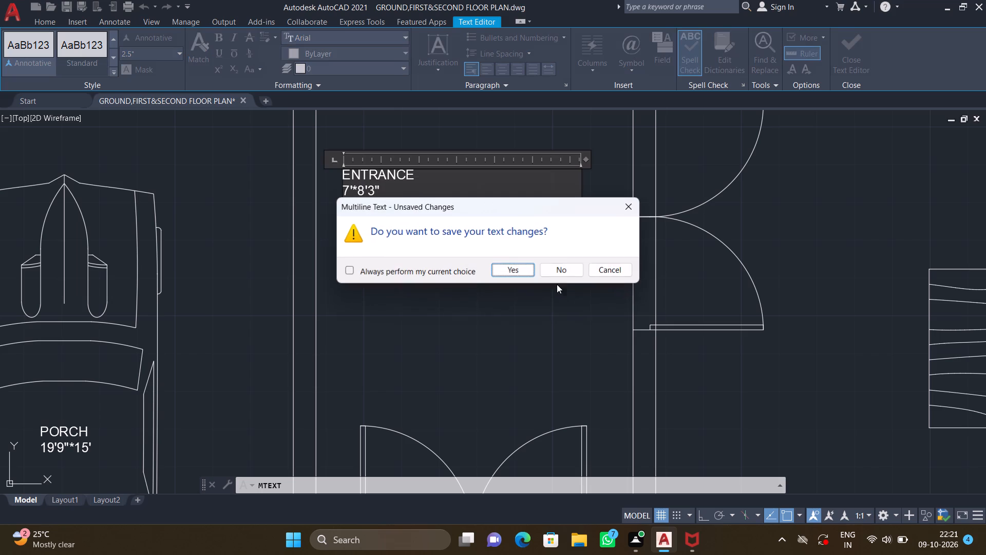
{"action": "left_click", "coordinate": [494, 271]}
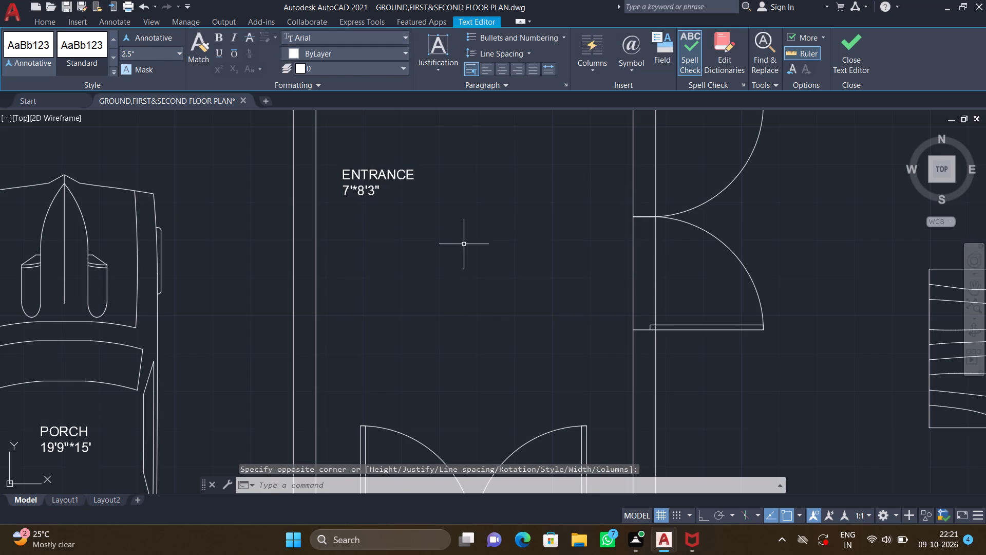
Move the ENTRANCE label right and down, toward the middle of the passage above the double door.
{"action": "key", "text": "m"}
{"action": "key", "text": "Return"}
{"action": "left_click", "coordinate": [383, 172]}
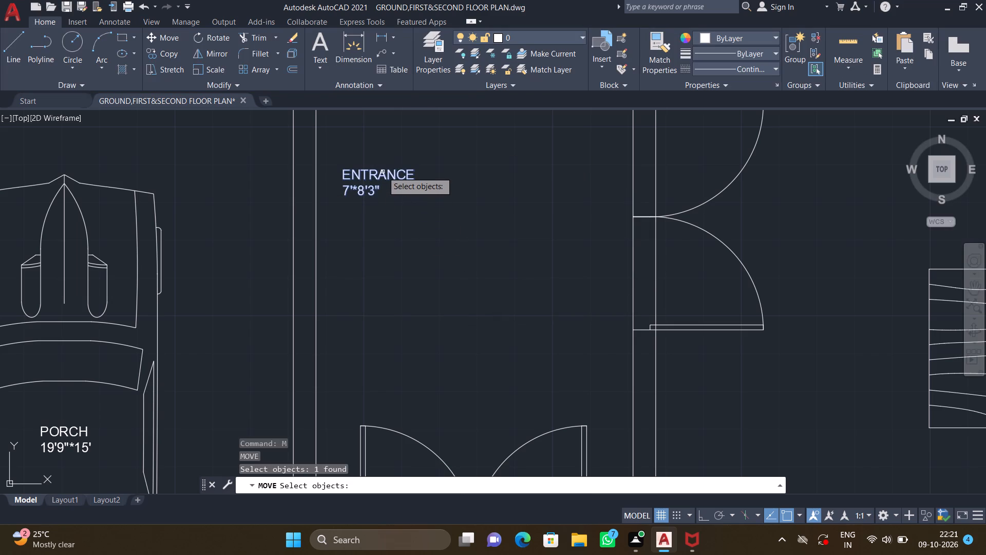
{"action": "key", "text": "Return"}
{"action": "left_click_drag", "start_coordinate": [342, 170], "coordinate": [347, 172]}
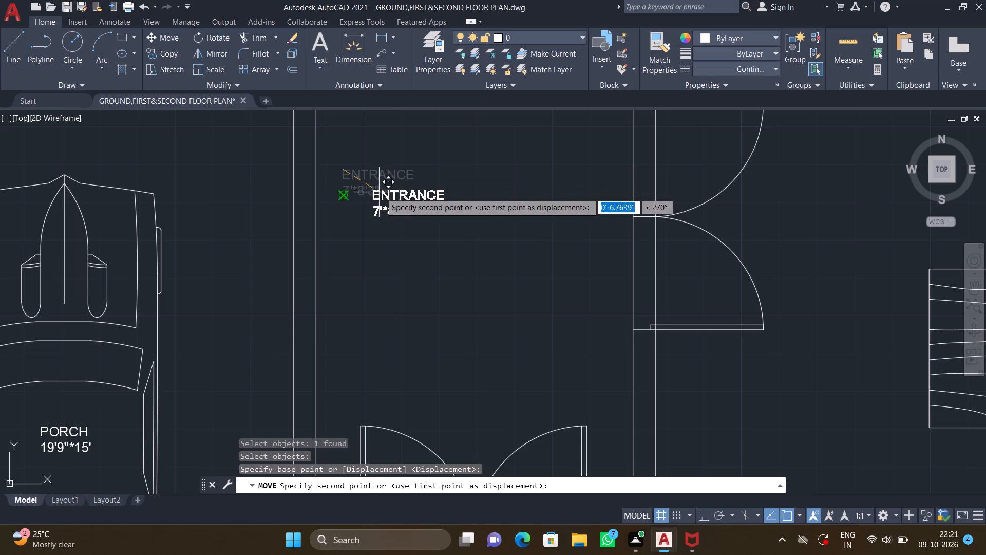
{"action": "left_click", "coordinate": [443, 257]}
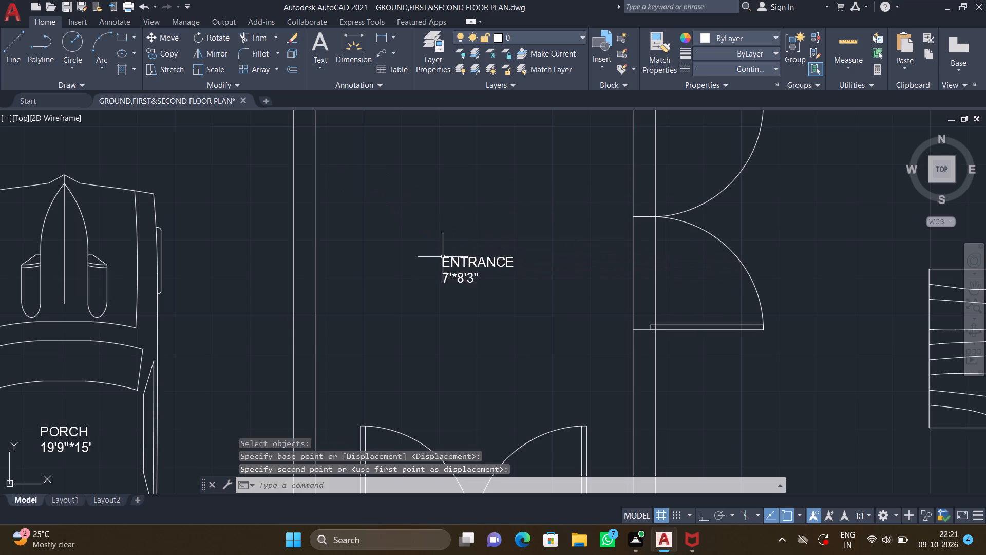
Add a multiline text reading GROUND FLOOR PLAN inside the hexagon-hatched paving area below the car parking.
{"action": "scroll", "coordinate": [427, 245], "scroll_direction": "down", "scroll_amount": 3}
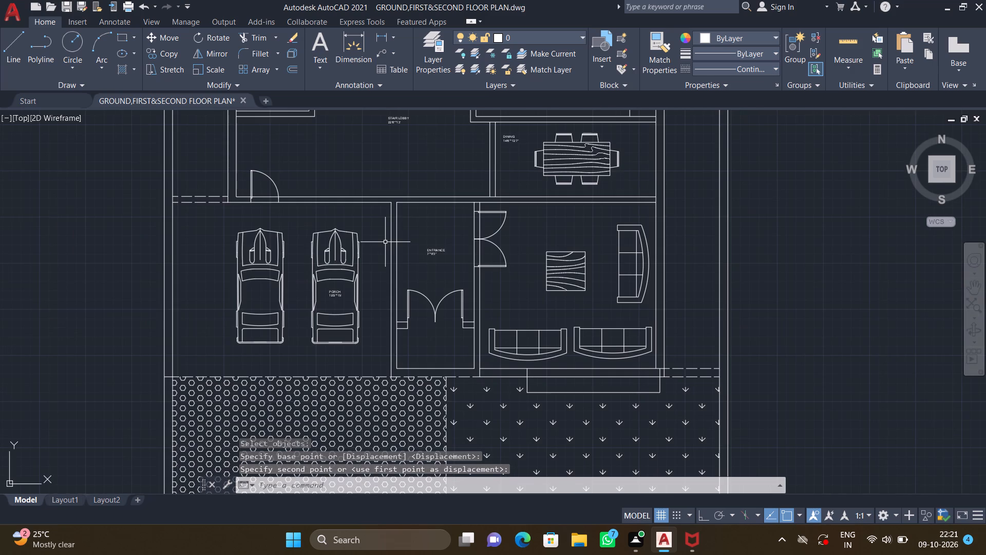
{"action": "scroll", "coordinate": [386, 242], "scroll_direction": "down", "scroll_amount": 2}
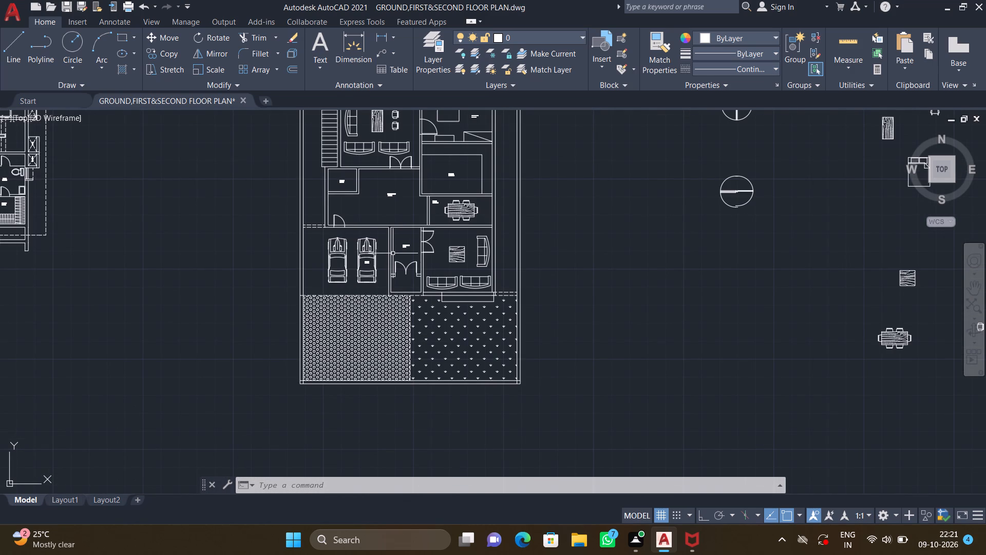
{"action": "scroll", "coordinate": [392, 253], "scroll_direction": "down", "scroll_amount": 1}
{"action": "middle_click_drag", "start_coordinate": [351, 301], "coordinate": [356, 285]}
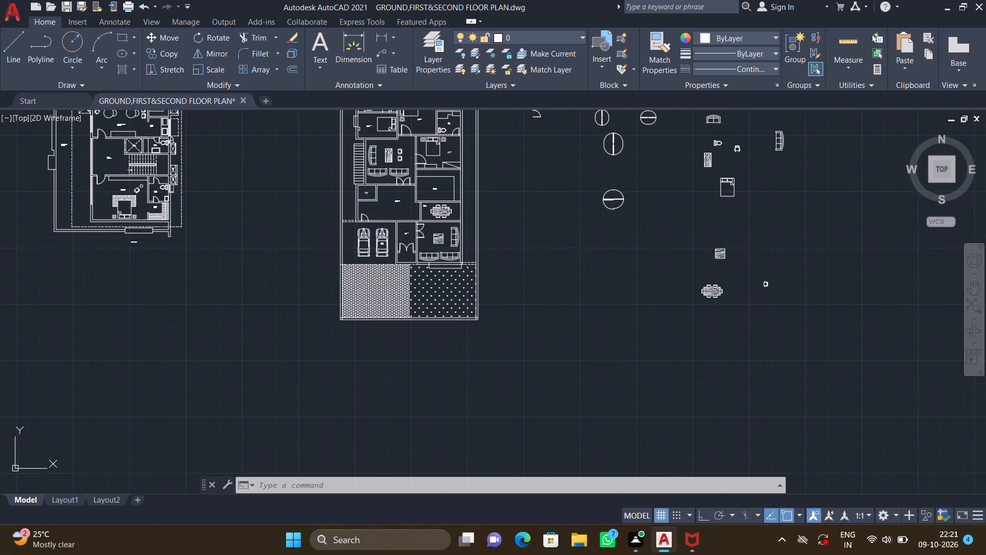
{"action": "scroll", "coordinate": [369, 287], "scroll_direction": "up", "scroll_amount": 3}
{"action": "type", "text": "MT"}
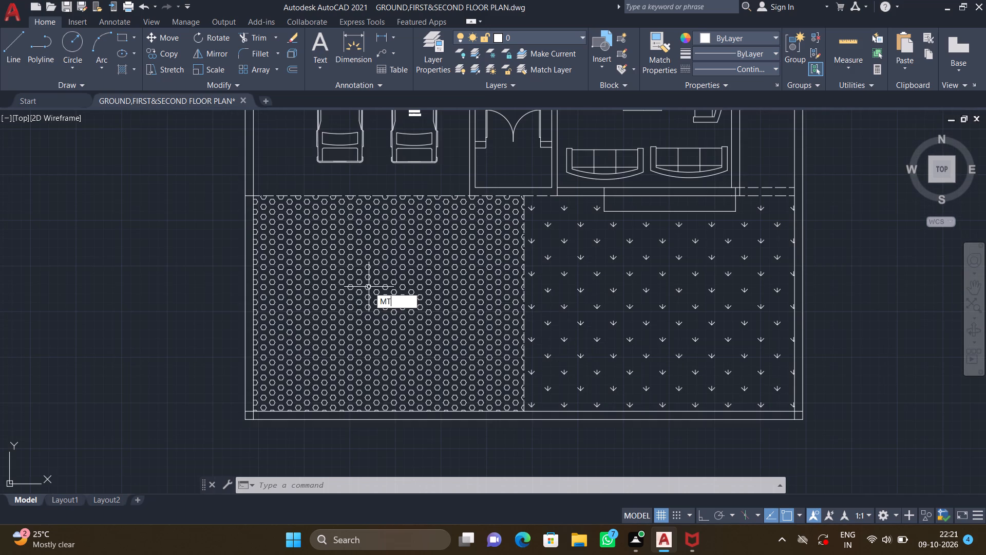
{"action": "key", "text": "Return"}
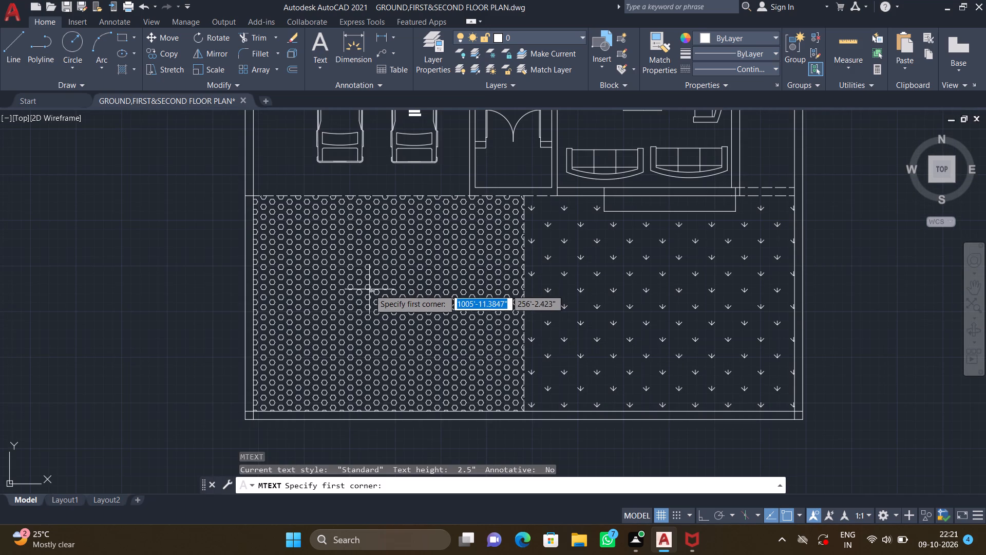
{"action": "left_click_drag", "start_coordinate": [310, 293], "coordinate": [312, 302]}
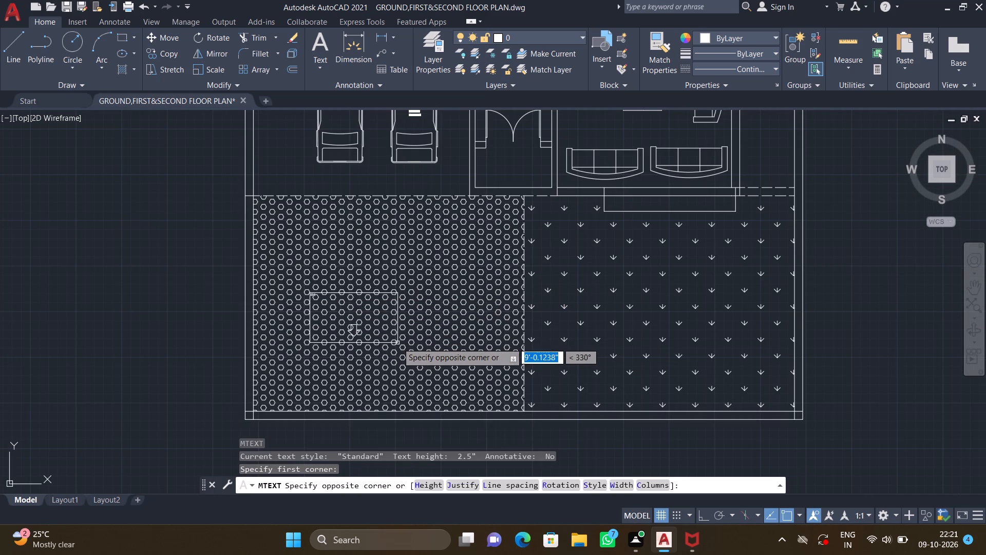
{"action": "left_click", "coordinate": [424, 354]}
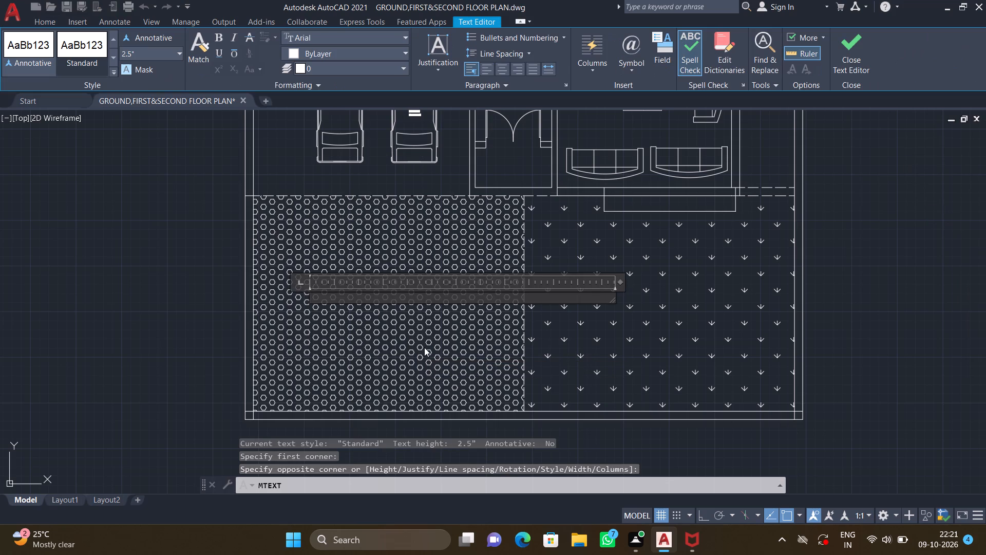
{"action": "type", "text": "GR"}
{"action": "type", "text": "ON"}
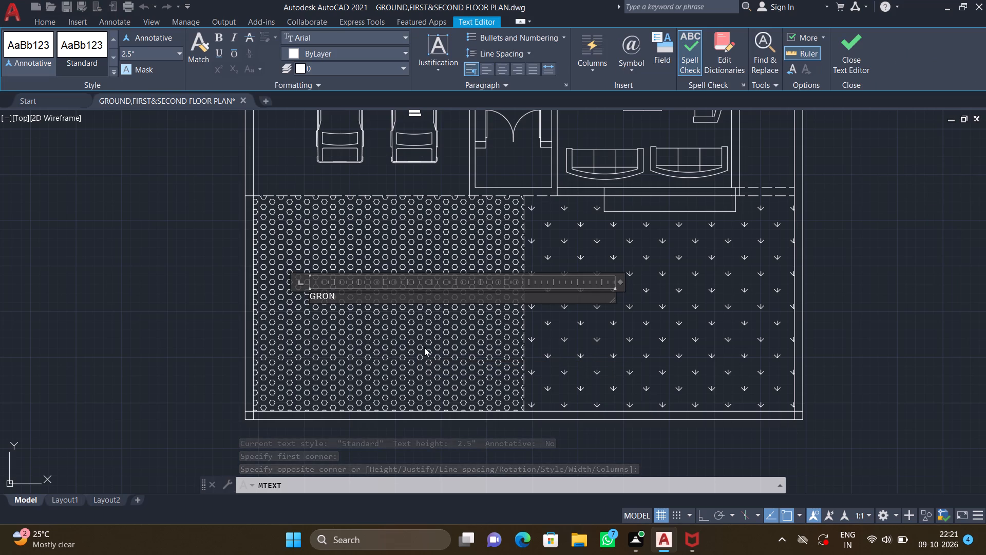
{"action": "key", "text": "BackSpace"}
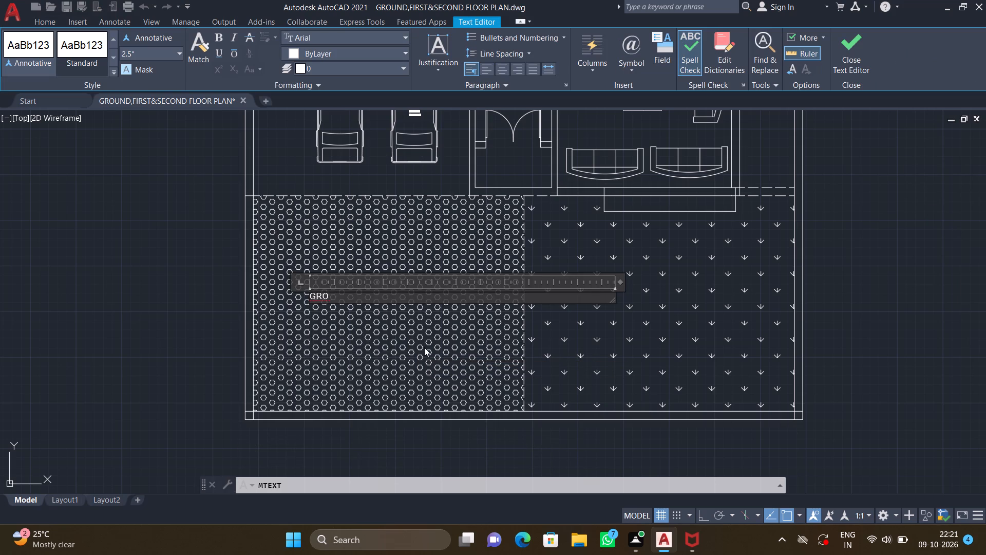
{"action": "type", "text": "UND FLOOR"}
{"action": "key", "text": "space"}
{"action": "type", "text": "PLAN"}
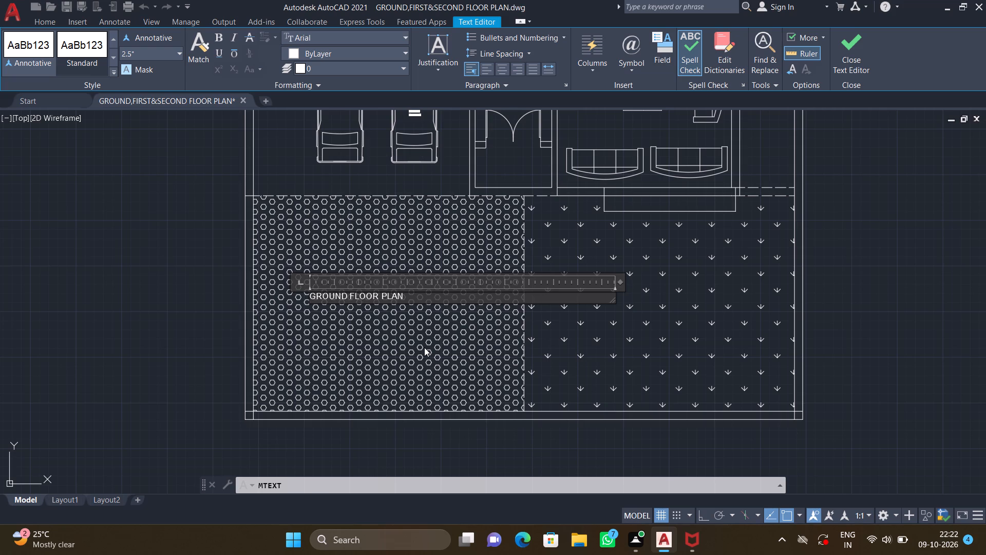
{"action": "key", "text": "Return"}
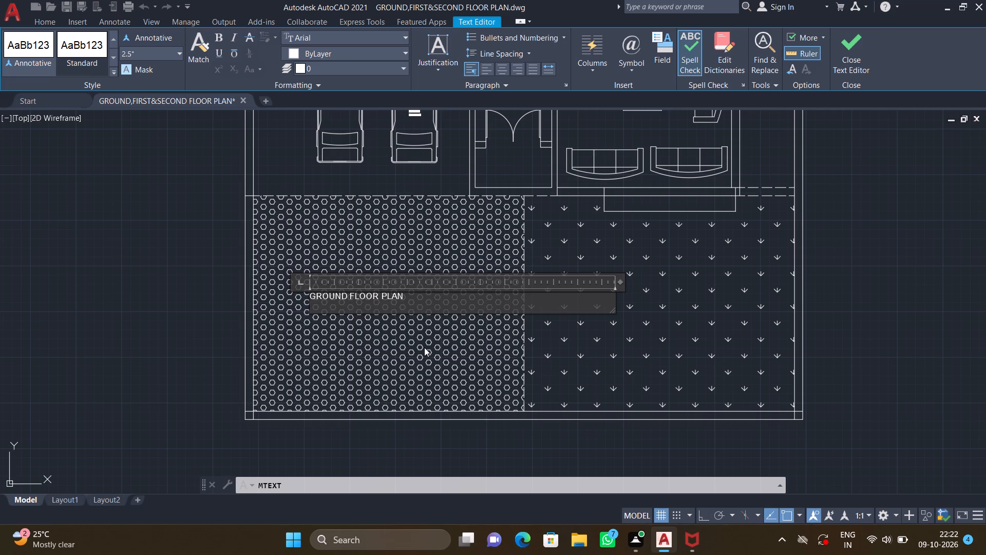
{"action": "key", "text": "Escape"}
{"action": "left_click", "coordinate": [514, 271]}
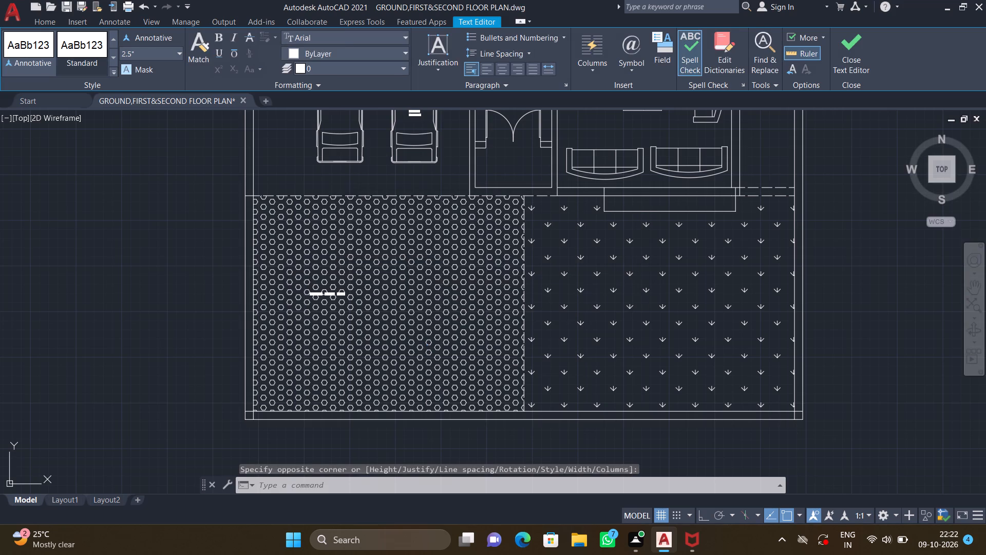
Move the GROUND FLOOR PLAN label right and down, closer to the middle of the hexagon-hatched paving.
{"action": "scroll", "coordinate": [361, 305], "scroll_direction": "up", "scroll_amount": 2}
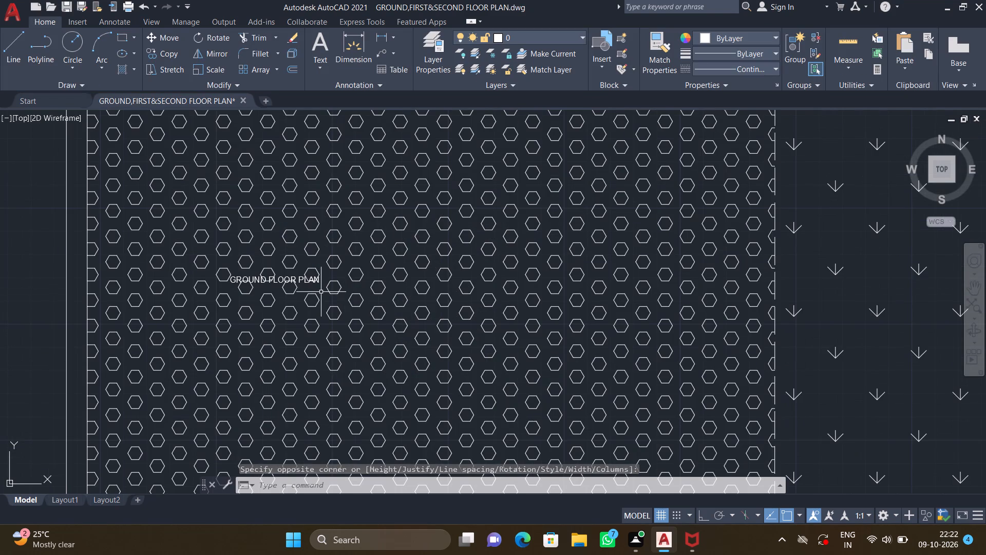
{"action": "key", "text": "m"}
{"action": "key", "text": "Return"}
{"action": "left_click", "coordinate": [292, 280]}
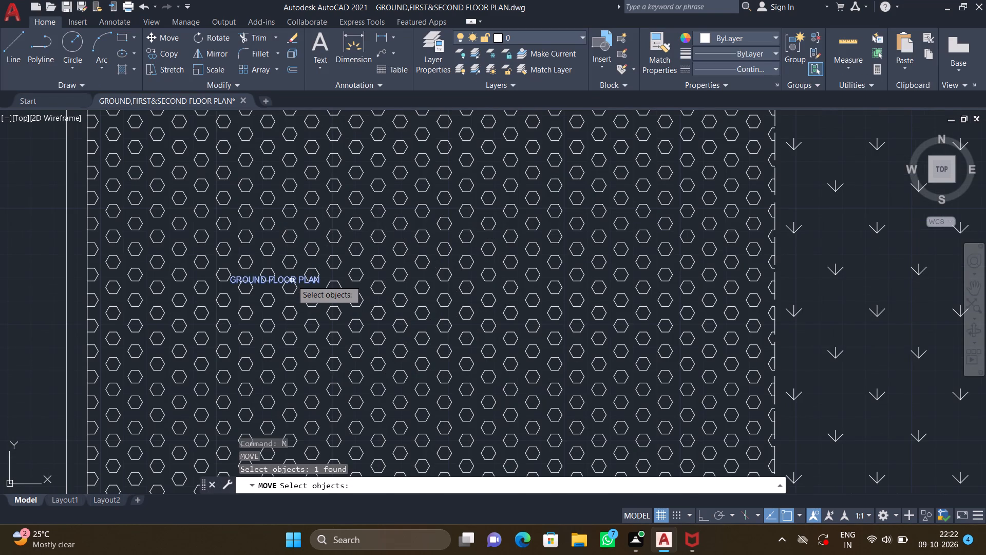
{"action": "key", "text": "Return"}
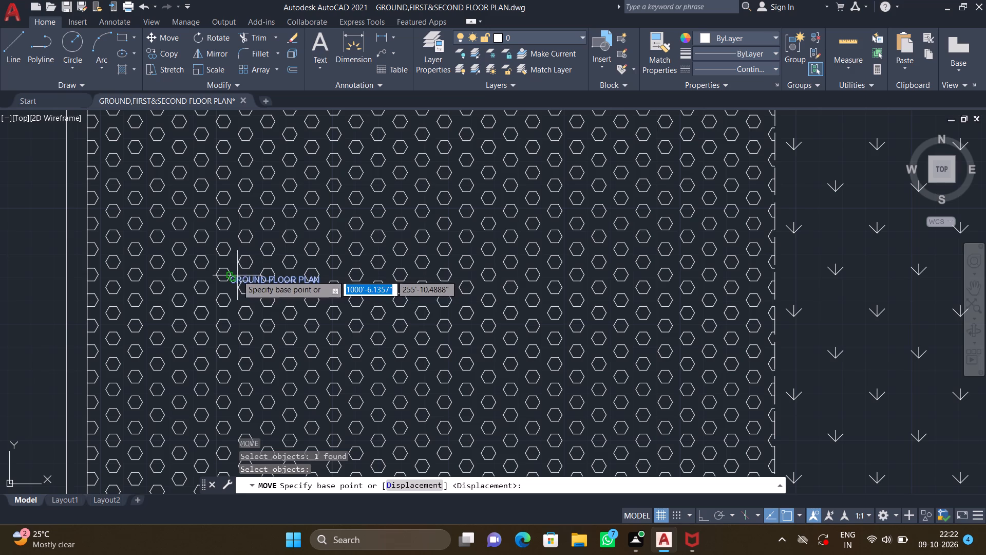
{"action": "left_click", "coordinate": [237, 274]}
{"action": "left_click", "coordinate": [364, 335]}
{"action": "scroll", "coordinate": [442, 336], "scroll_direction": "down", "scroll_amount": 2}
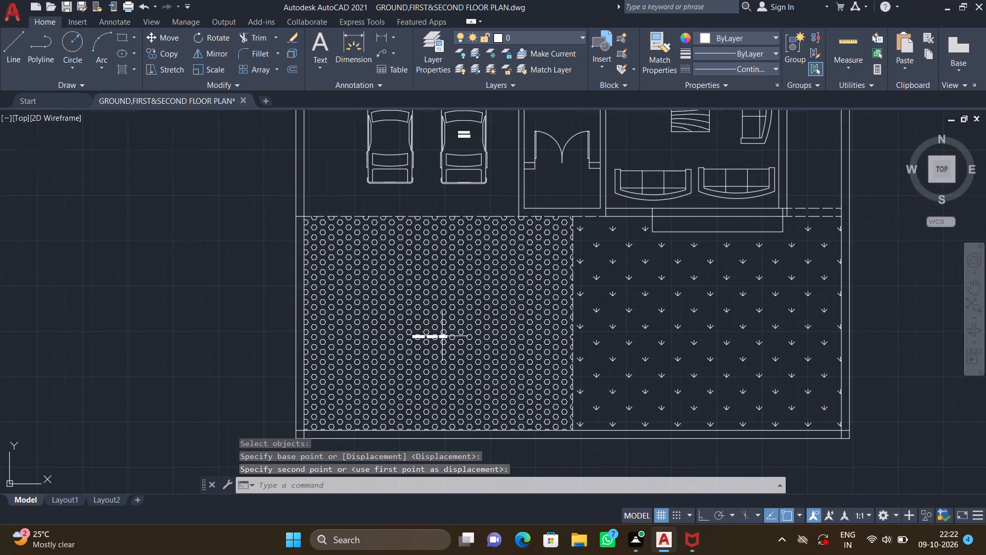
Add a two-line multiline text reading 15'9" FRONT WIDE and LAWN inside the grass-hatched area beside the hexagon-hatched paving.
{"action": "middle_click_drag", "start_coordinate": [443, 320], "coordinate": [385, 283]}
{"action": "scroll", "coordinate": [385, 283], "scroll_direction": "down", "scroll_amount": 2}
{"action": "scroll", "coordinate": [494, 282], "scroll_direction": "up", "scroll_amount": 2}
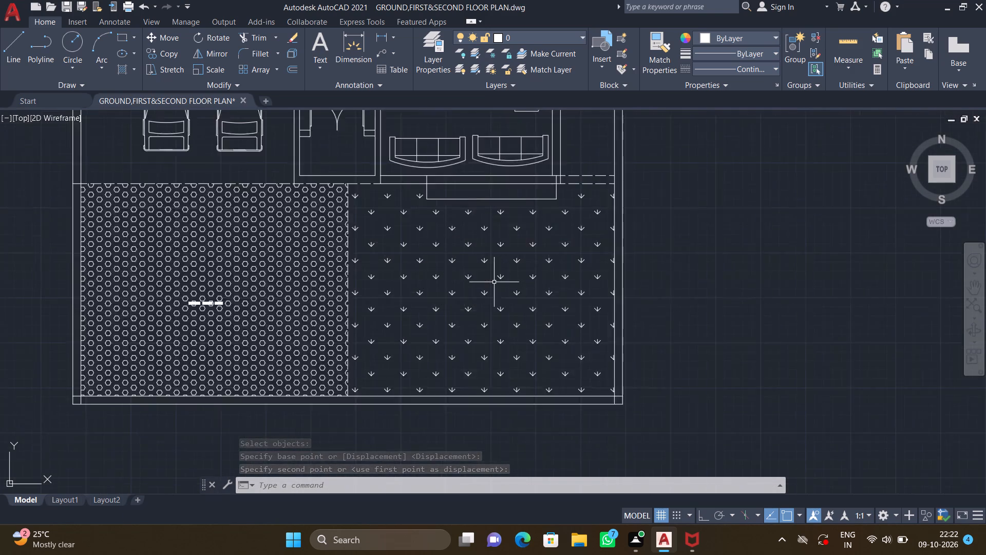
{"action": "scroll", "coordinate": [495, 282], "scroll_direction": "up", "scroll_amount": 1}
{"action": "type", "text": "MT"}
{"action": "key", "text": "Return"}
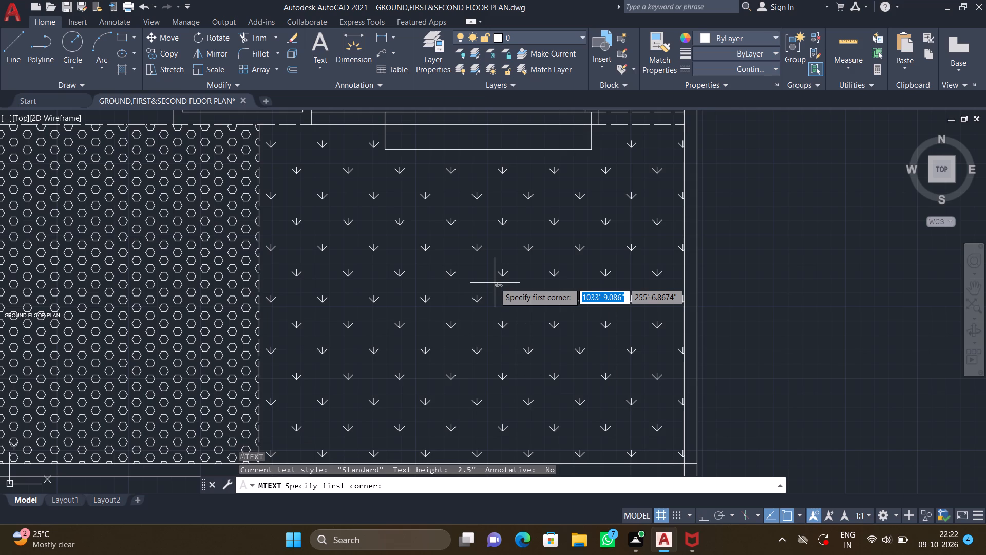
{"action": "left_click", "coordinate": [383, 269]}
{"action": "left_click", "coordinate": [571, 338]}
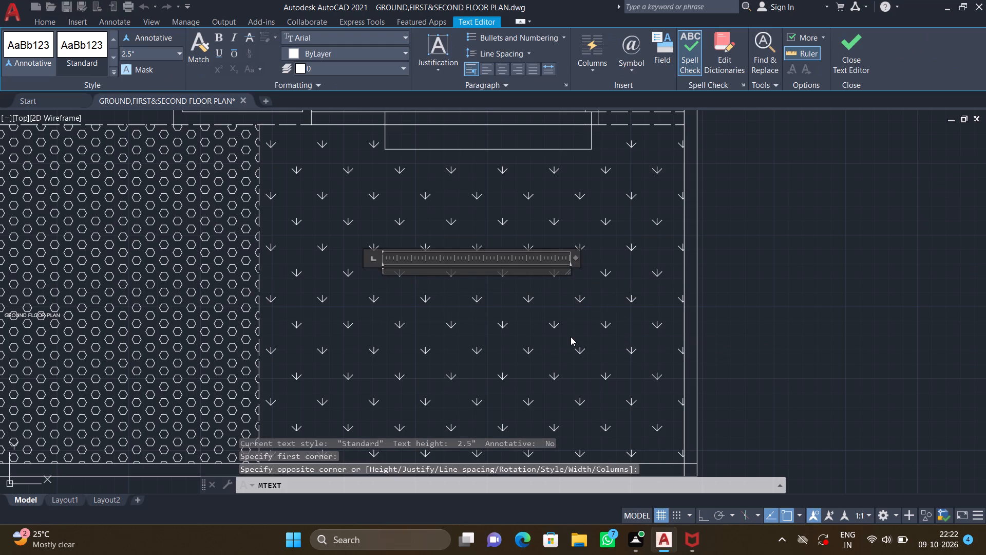
{"action": "type", "text": "15';"}
{"action": "key", "text": "BackSpace"}
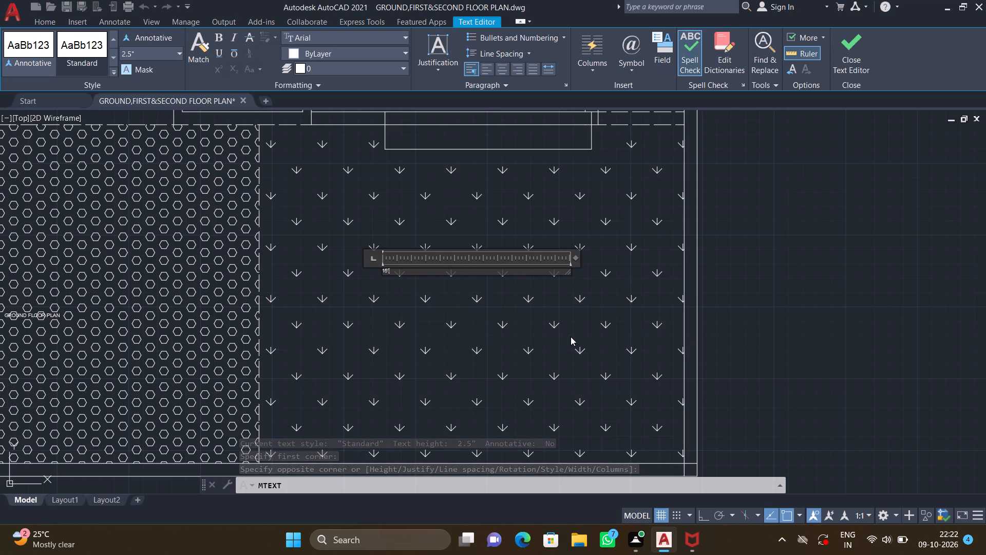
{"action": "scroll", "coordinate": [567, 336], "scroll_direction": "up", "scroll_amount": 3}
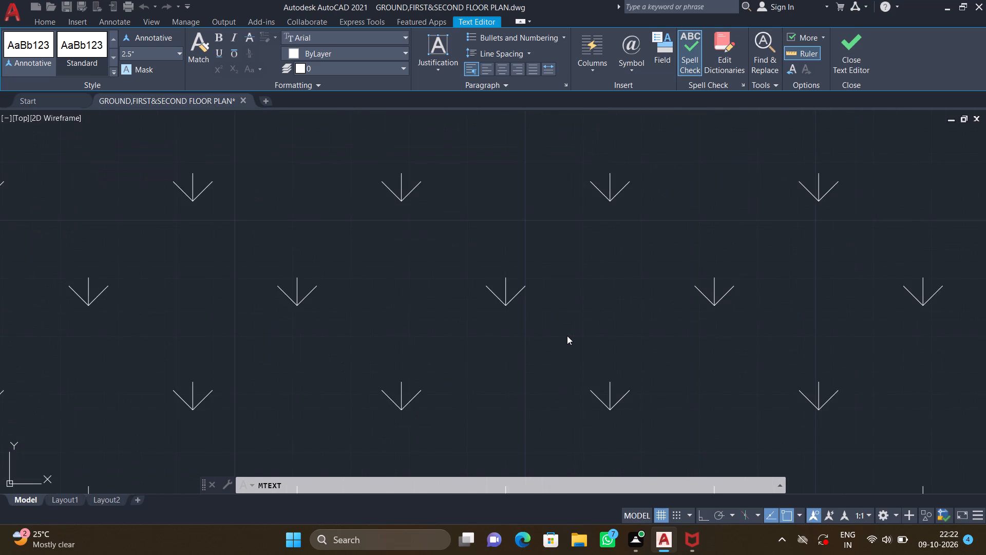
{"action": "scroll", "coordinate": [567, 336], "scroll_direction": "down", "scroll_amount": 2}
{"action": "scroll", "coordinate": [293, 240], "scroll_direction": "up", "scroll_amount": 2}
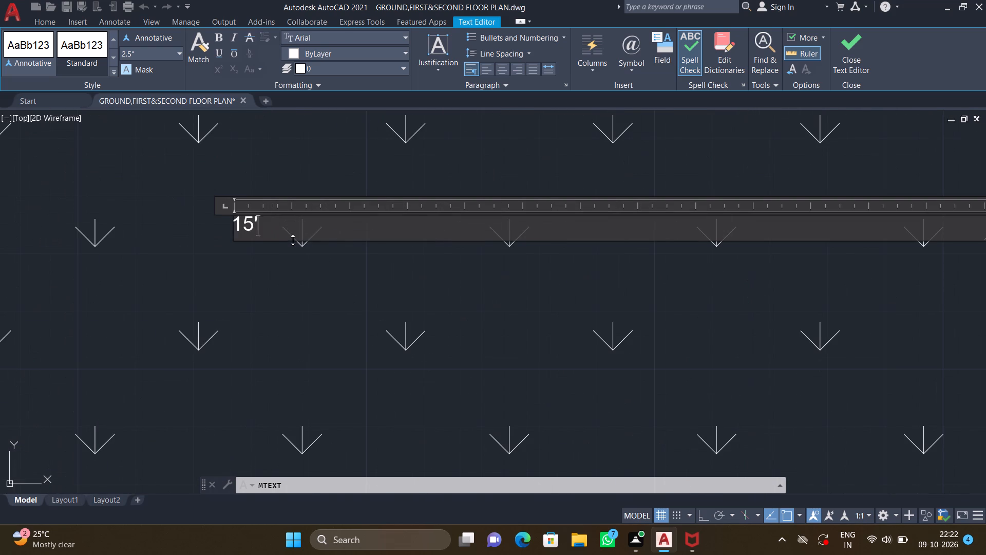
{"action": "type", "text": "9\""}
{"action": "key", "text": "space"}
{"action": "type", "text": "FRONT"}
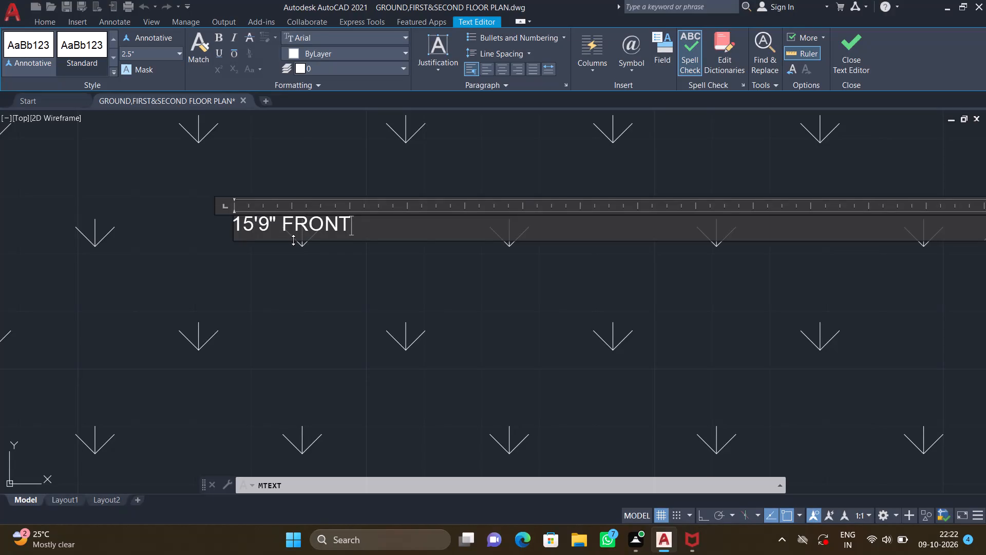
{"action": "key", "text": "space"}
{"action": "type", "text": "WIDE"}
{"action": "key", "text": "Return"}
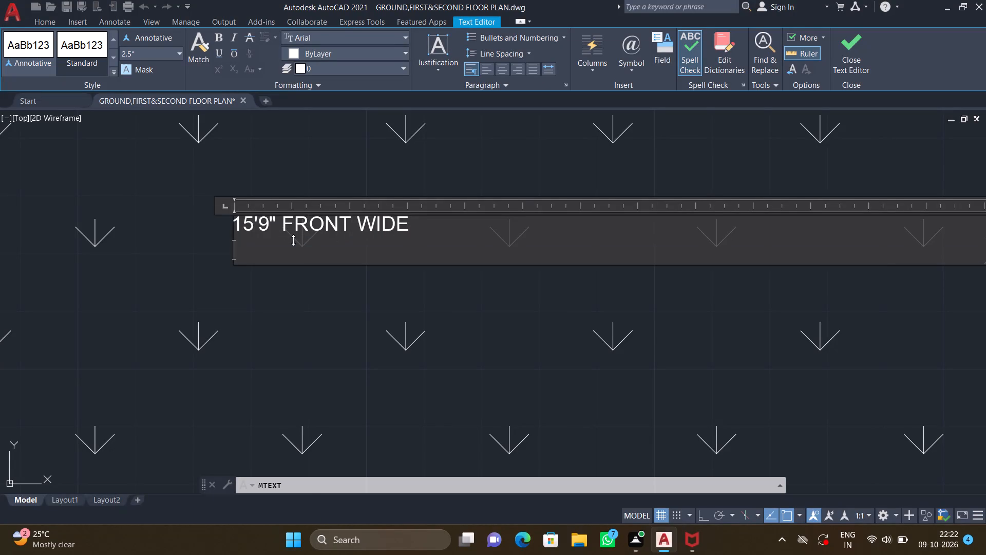
{"action": "type", "text": "LAWN"}
{"action": "key", "text": "Return"}
{"action": "key", "text": "Escape"}
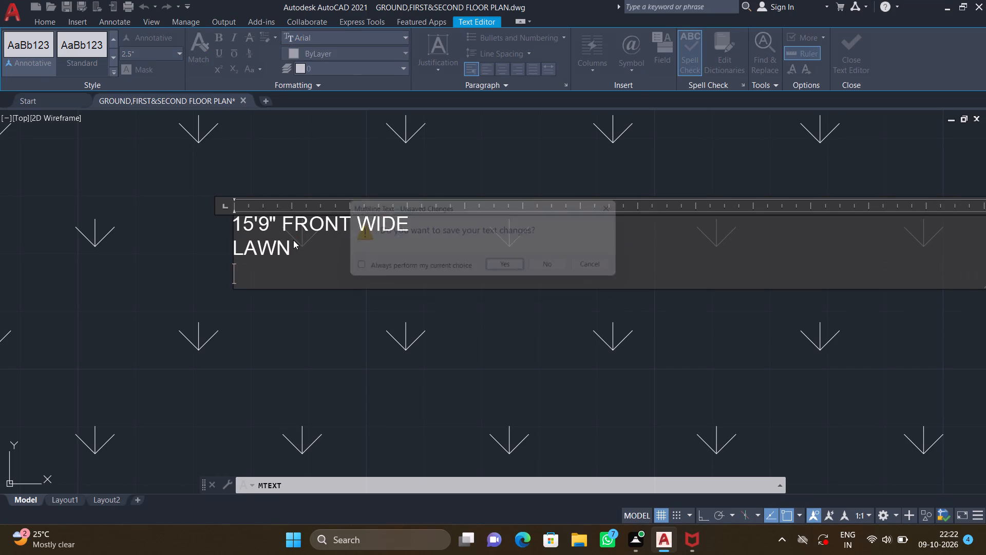
{"action": "left_click", "coordinate": [518, 272]}
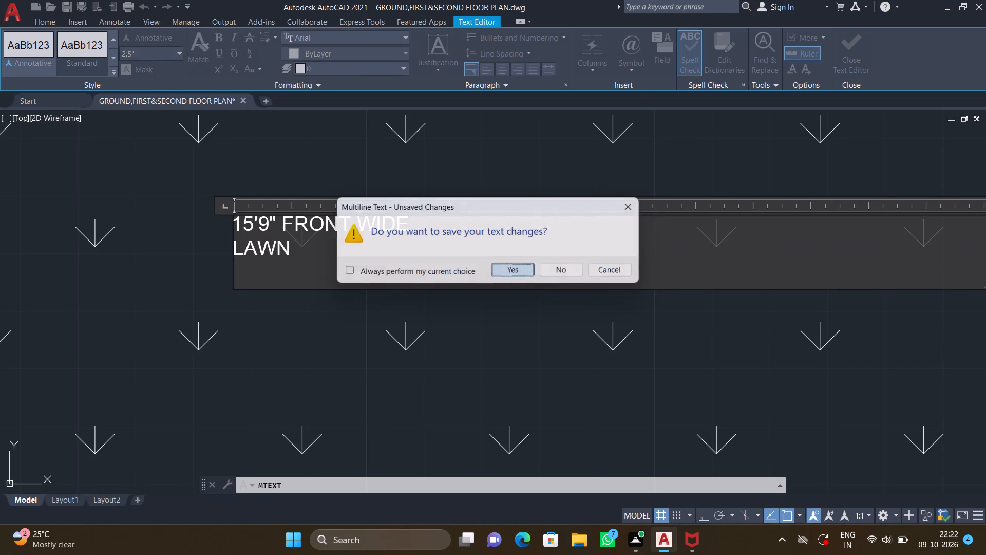
Move the FRONT WIDE LAWN label right and slightly down, toward the middle of the grass-hatched area.
{"action": "key", "text": "m"}
{"action": "key", "text": "Return"}
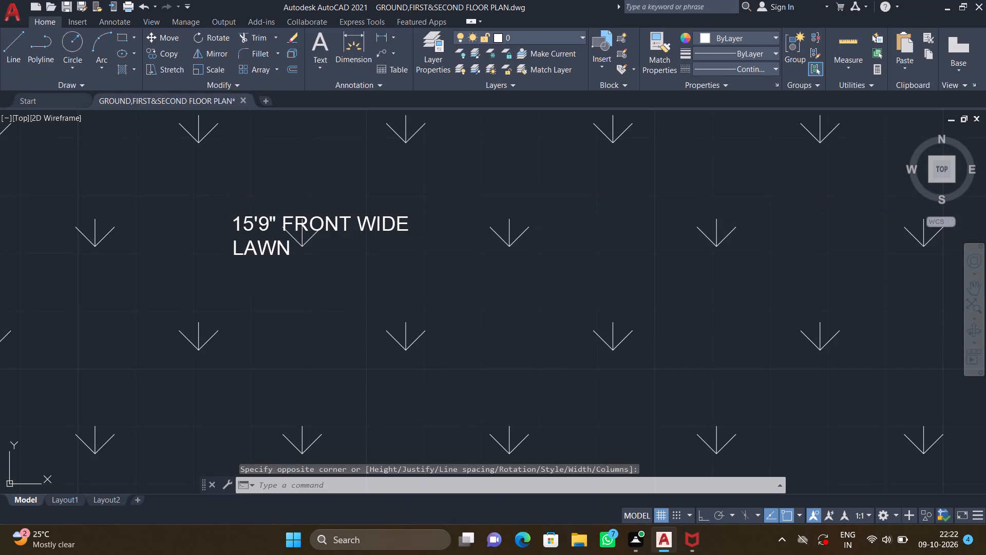
{"action": "left_click", "coordinate": [343, 225]}
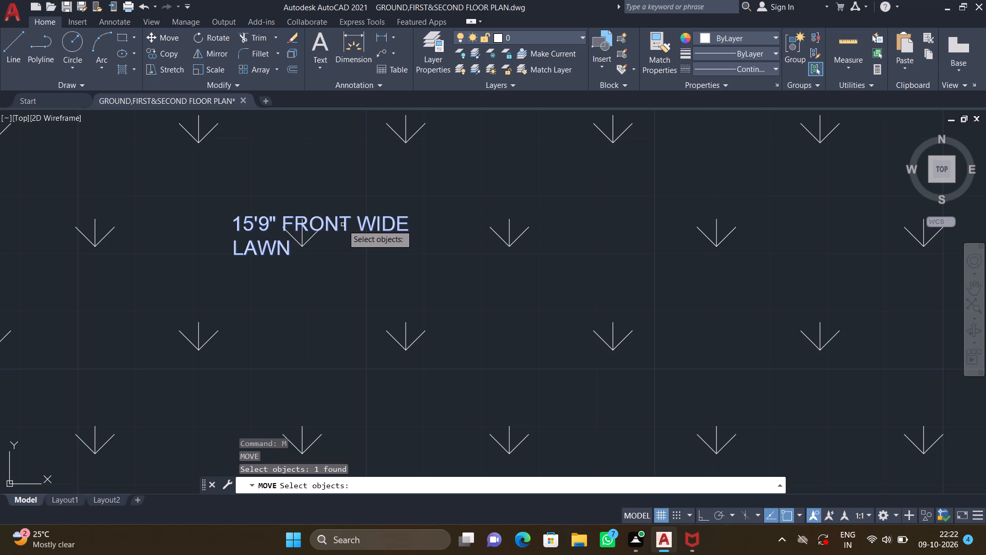
{"action": "key", "text": "Return"}
{"action": "left_click_drag", "start_coordinate": [236, 214], "coordinate": [242, 218]}
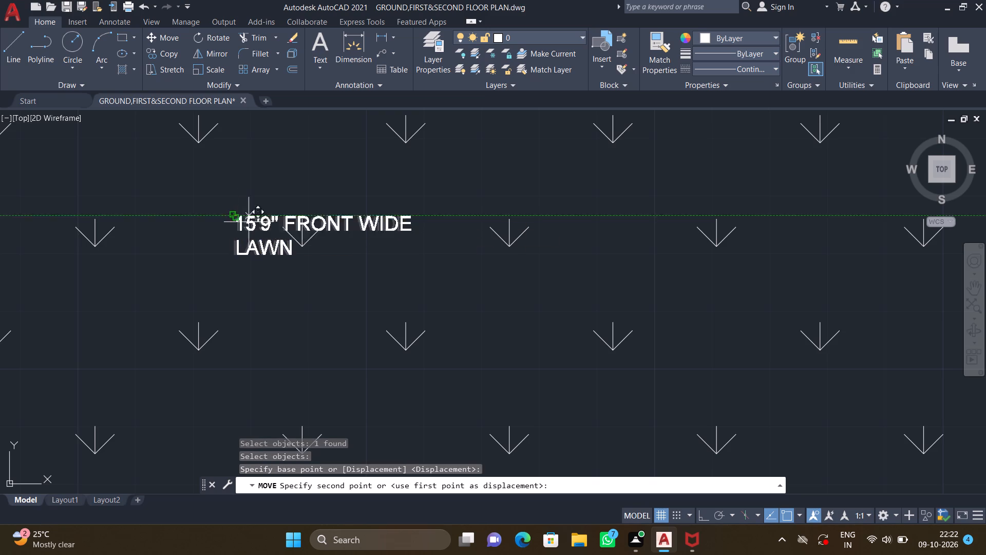
{"action": "scroll", "coordinate": [391, 269], "scroll_direction": "down", "scroll_amount": 2}
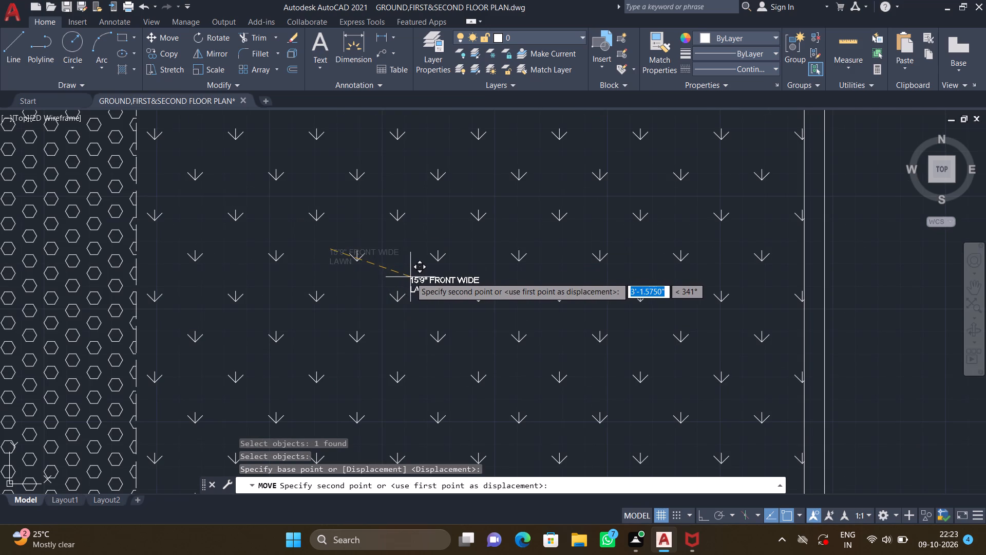
{"action": "left_click", "coordinate": [453, 290]}
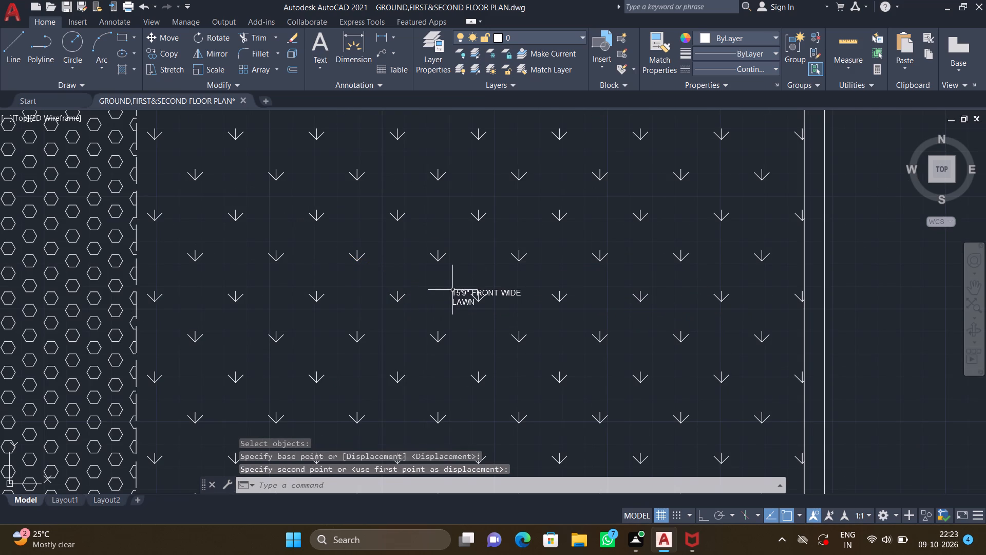
Add a multiline text reading 5' WIDE SIDE PASSAGE between the left boundary wall and the outer staircase beside the sofa room.
{"action": "scroll", "coordinate": [382, 293], "scroll_direction": "down", "scroll_amount": 1}
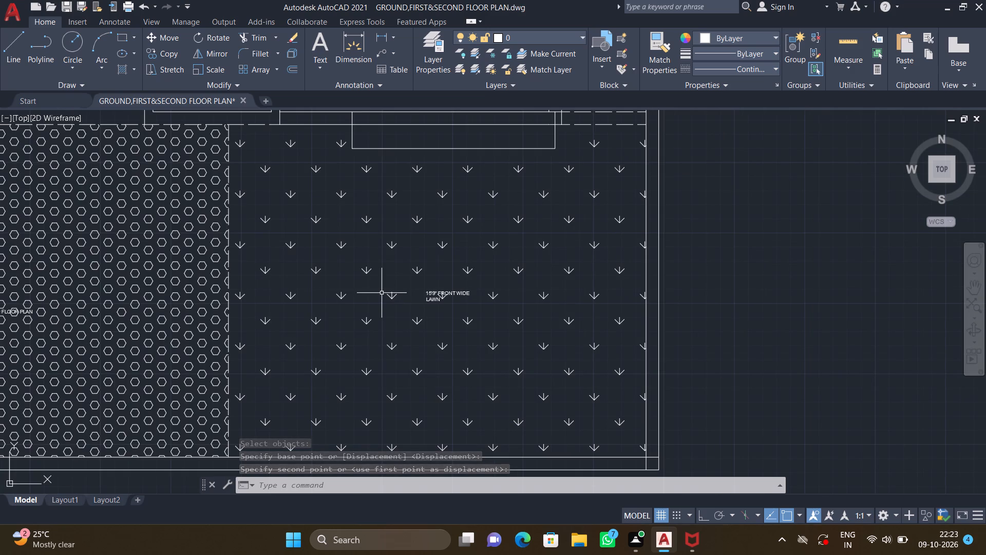
{"action": "scroll", "coordinate": [390, 287], "scroll_direction": "down", "scroll_amount": 1}
{"action": "middle_click_drag", "start_coordinate": [301, 286], "coordinate": [410, 340]}
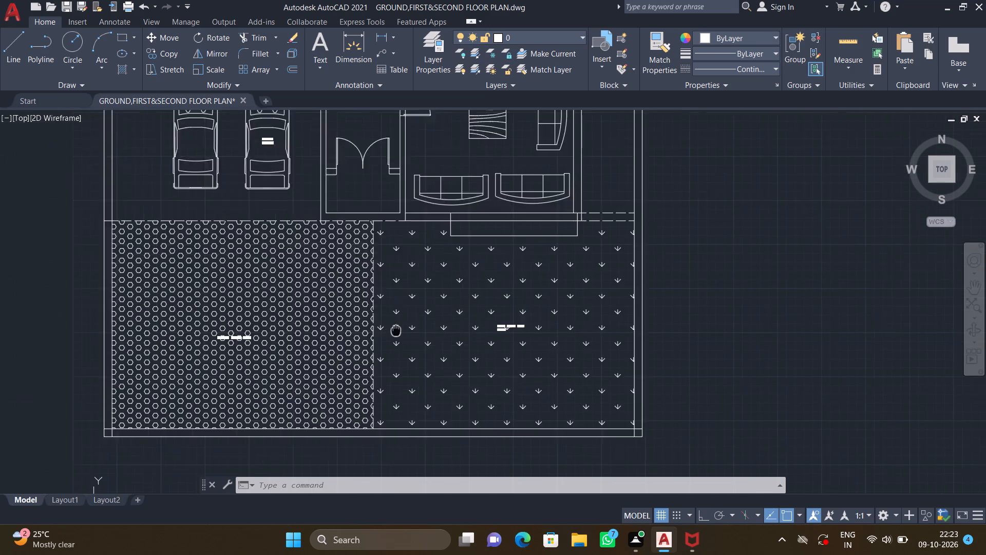
{"action": "middle_click_drag", "start_coordinate": [410, 340], "coordinate": [418, 346]}
{"action": "scroll", "coordinate": [419, 348], "scroll_direction": "down", "scroll_amount": 2}
{"action": "middle_click_drag", "start_coordinate": [268, 249], "coordinate": [290, 310]}
{"action": "middle_click_drag", "start_coordinate": [314, 254], "coordinate": [361, 332]}
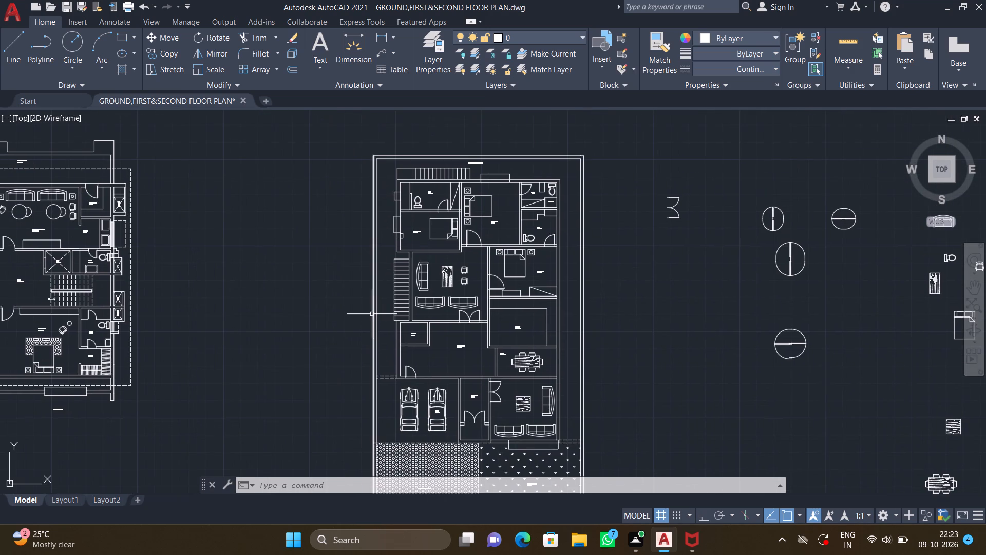
{"action": "scroll", "coordinate": [389, 273], "scroll_direction": "up", "scroll_amount": 2}
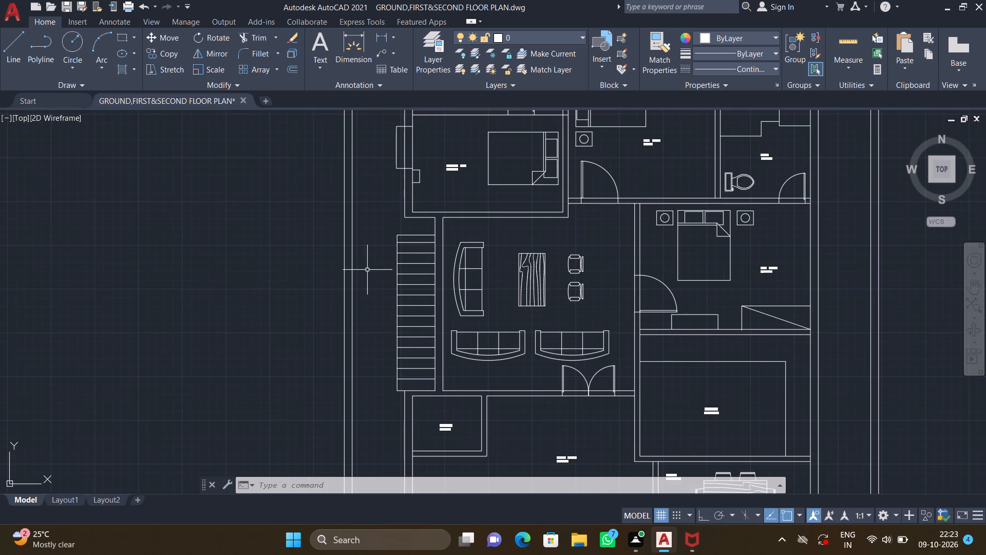
{"action": "scroll", "coordinate": [367, 270], "scroll_direction": "up", "scroll_amount": 2}
{"action": "type", "text": "MT"}
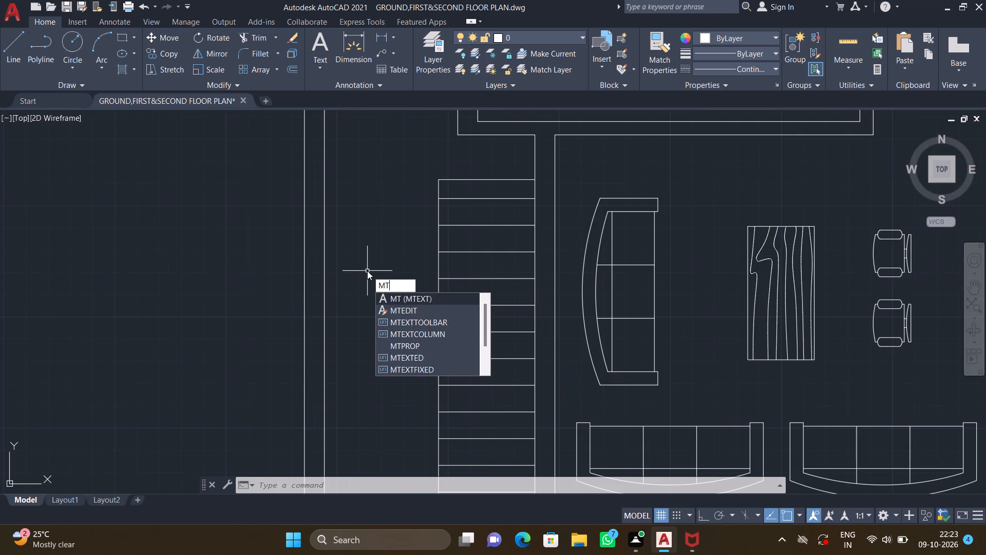
{"action": "key", "text": "Return"}
{"action": "left_click", "coordinate": [335, 245]}
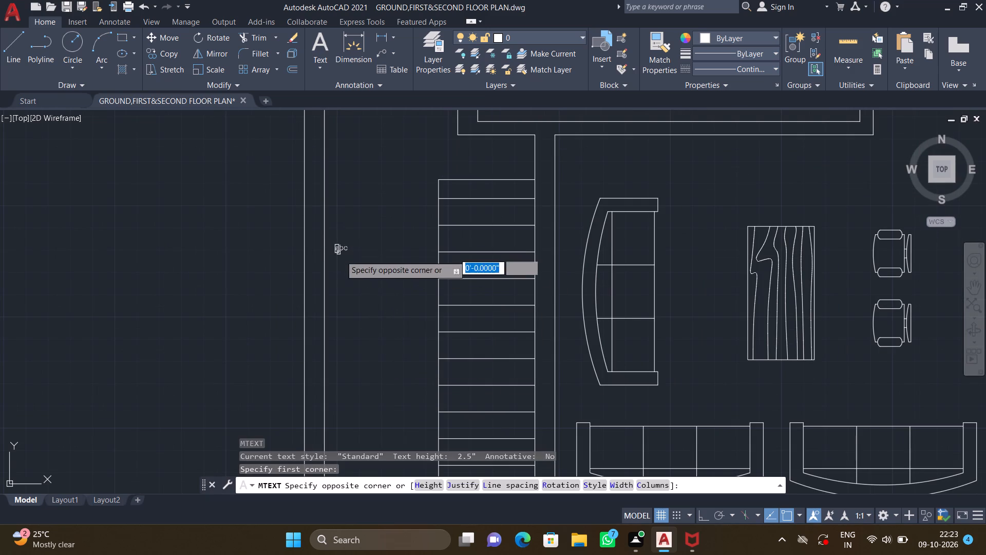
{"action": "left_click", "coordinate": [424, 295]}
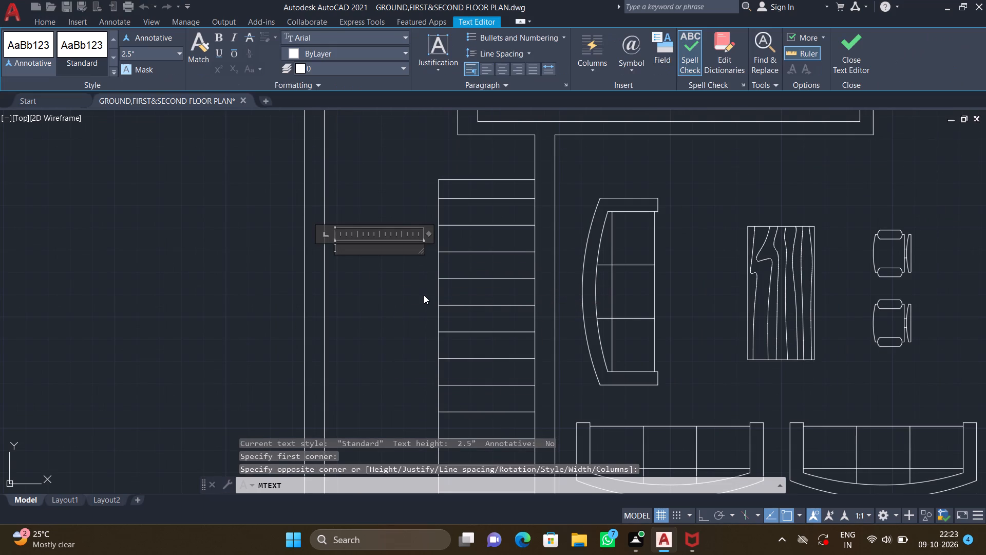
{"action": "type", "text": "5'"}
{"action": "key", "text": "space"}
{"action": "type", "text": "WIDE"}
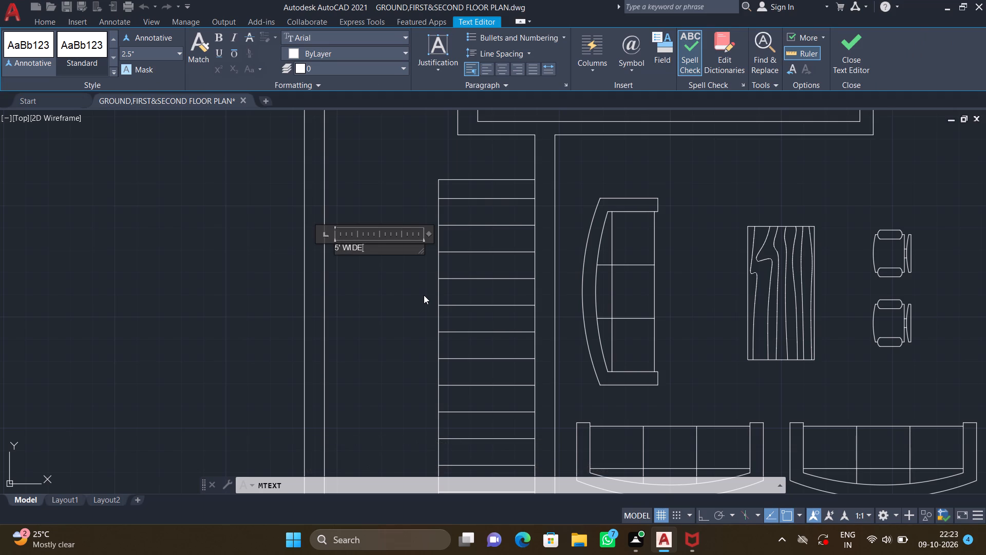
{"action": "key", "text": "space"}
{"action": "type", "text": "SIDE"}
{"action": "key", "text": "space"}
{"action": "type", "text": "PASSAGE"}
{"action": "key", "text": "Return"}
{"action": "key", "text": "Escape"}
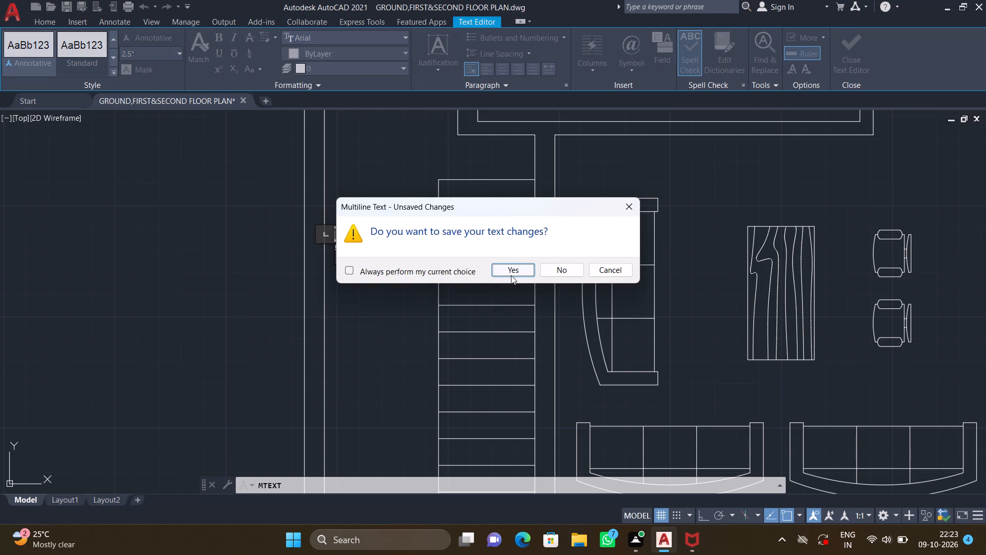
{"action": "left_click", "coordinate": [510, 275]}
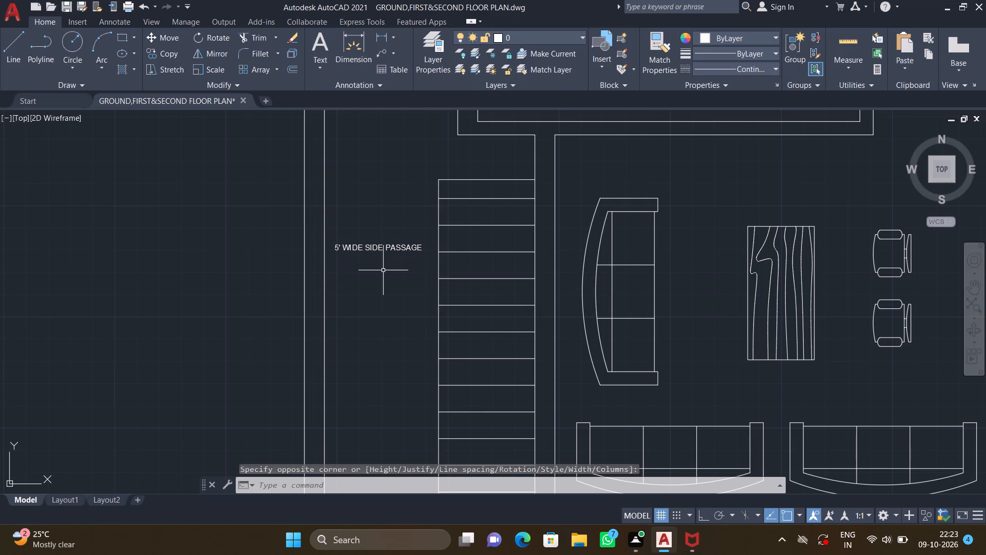
Rotate the 5' WIDE SIDE PASSAGE label 90° counterclockwise about its left end, using Ortho, so it reads vertically.
{"action": "type", "text": "RO"}
{"action": "key", "text": "Return"}
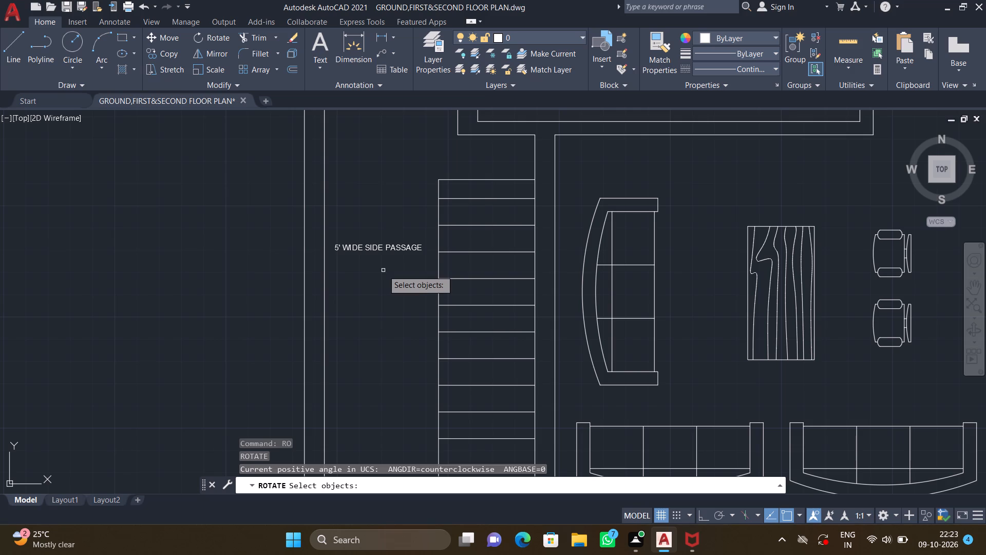
{"action": "key", "text": "F8"}
{"action": "left_click", "coordinate": [382, 249]}
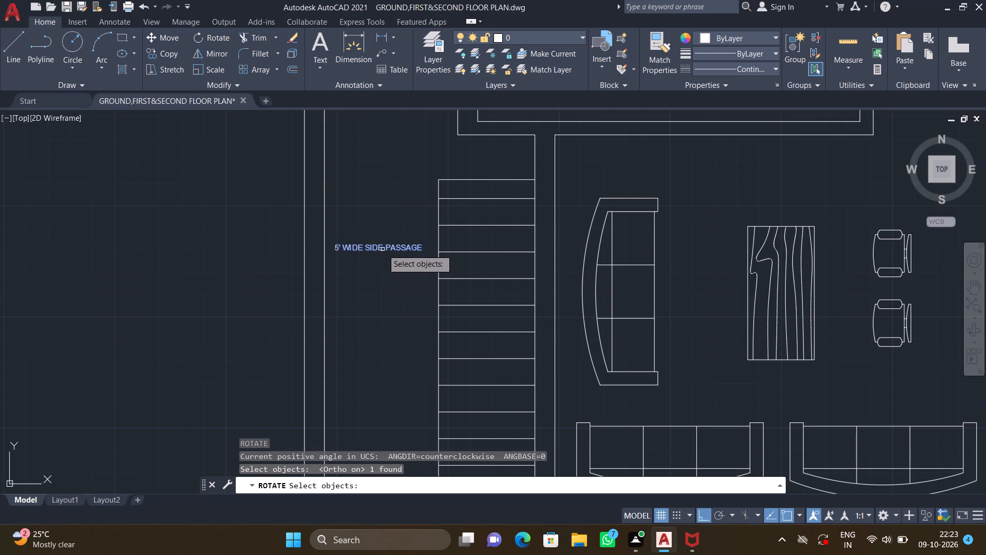
{"action": "key", "text": "Return"}
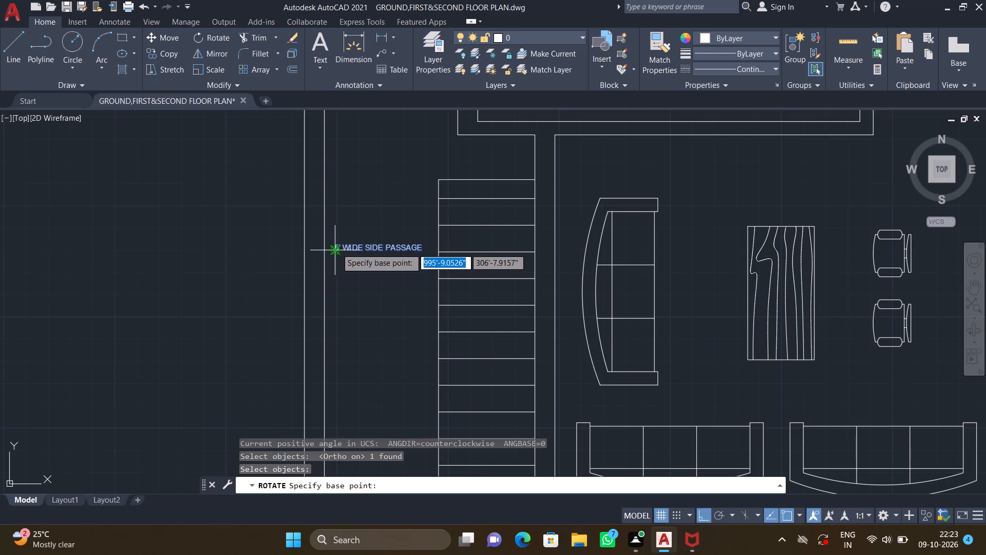
{"action": "left_click", "coordinate": [336, 248]}
{"action": "left_click", "coordinate": [350, 214]}
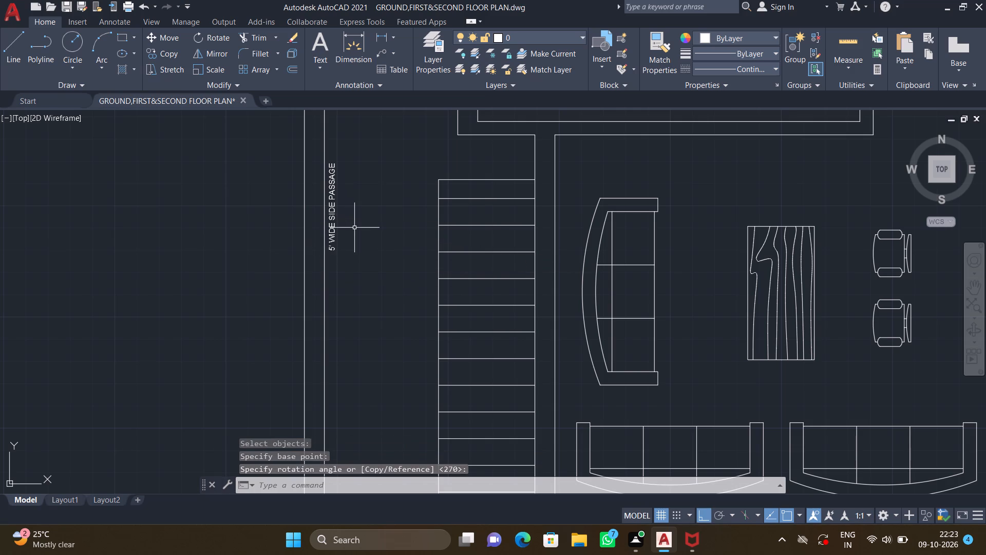
With Ortho off, move the vertical 5' WIDE SIDE PASSAGE label into the middle of the passage beside the outer staircase.
{"action": "key", "text": "F8"}
{"action": "key", "text": "m"}
{"action": "key", "text": "Return"}
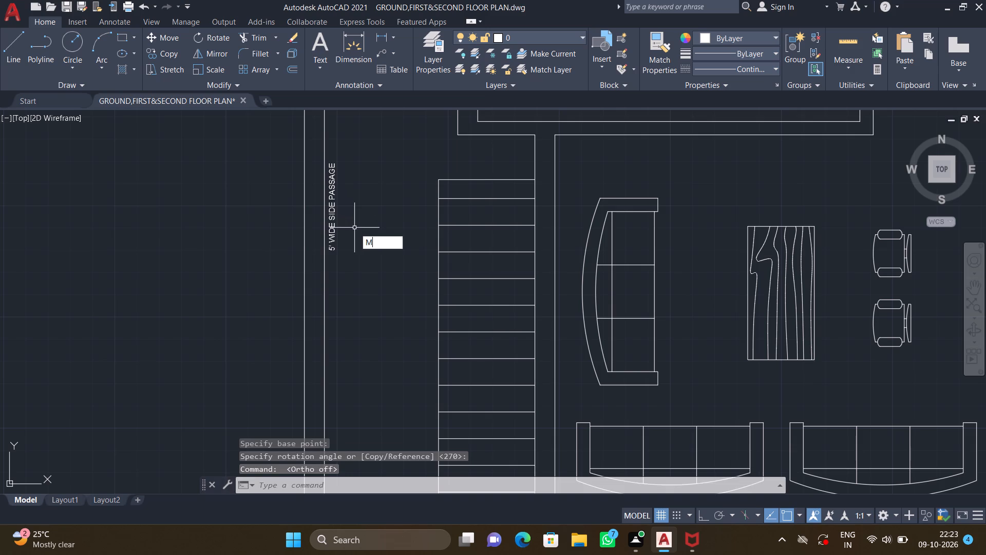
{"action": "left_click", "coordinate": [330, 219]}
{"action": "key", "text": "Return"}
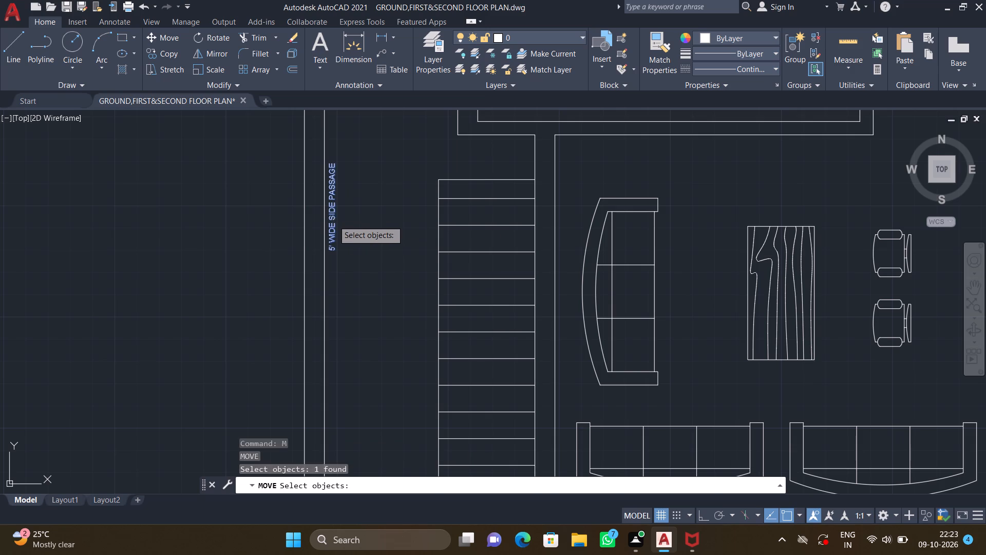
{"action": "scroll", "coordinate": [331, 257], "scroll_direction": "up", "scroll_amount": 3}
{"action": "left_click", "coordinate": [322, 221]}
{"action": "scroll", "coordinate": [391, 237], "scroll_direction": "down", "scroll_amount": 3}
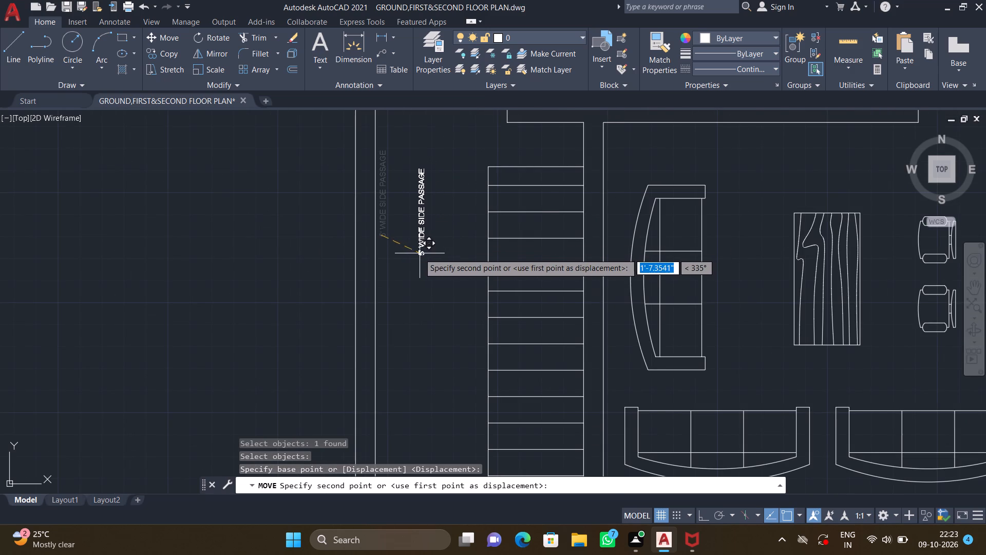
{"action": "left_click", "coordinate": [419, 253]}
Add a multiline text reading 5' WIDE SIDE PASSAGE in the opposite side passage, outside the bath and 16'3"*12' bedroom.
{"action": "scroll", "coordinate": [433, 254], "scroll_direction": "down", "scroll_amount": 3}
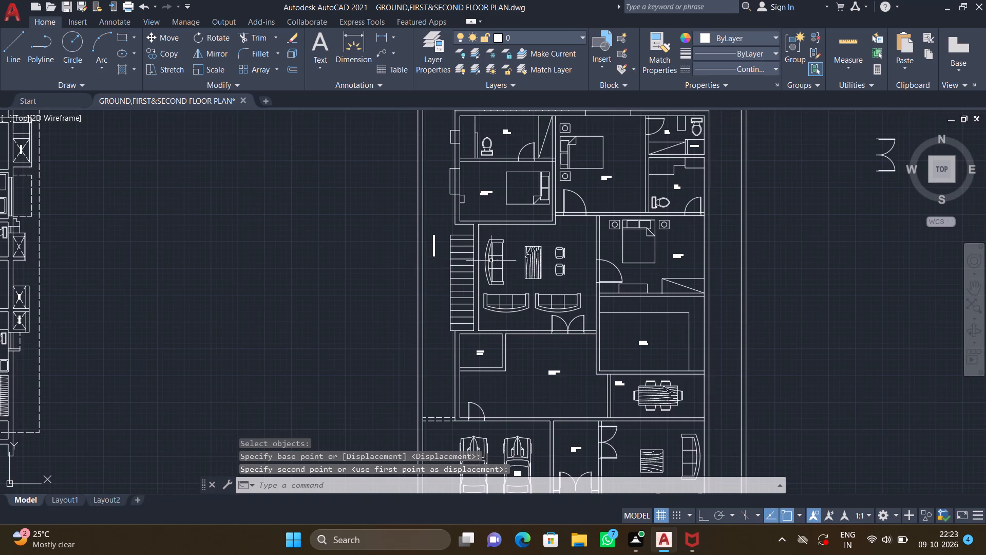
{"action": "scroll", "coordinate": [496, 261], "scroll_direction": "down", "scroll_amount": 2}
{"action": "middle_click_drag", "start_coordinate": [454, 264], "coordinate": [393, 306]}
{"action": "middle_click_drag", "start_coordinate": [504, 253], "coordinate": [462, 252]}
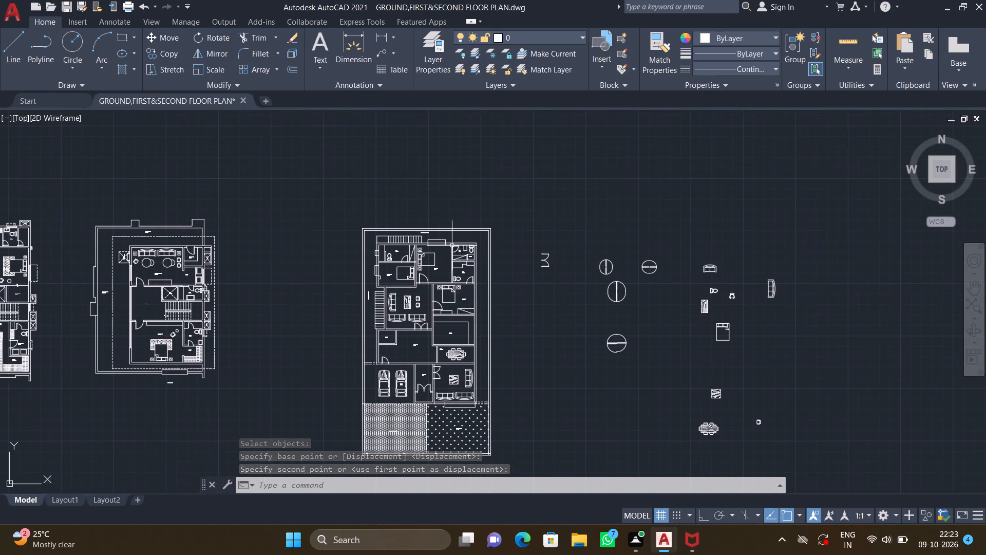
{"action": "scroll", "coordinate": [450, 244], "scroll_direction": "up", "scroll_amount": 3}
{"action": "middle_click_drag", "start_coordinate": [496, 292], "coordinate": [448, 220]}
{"action": "scroll", "coordinate": [448, 219], "scroll_direction": "down", "scroll_amount": 2}
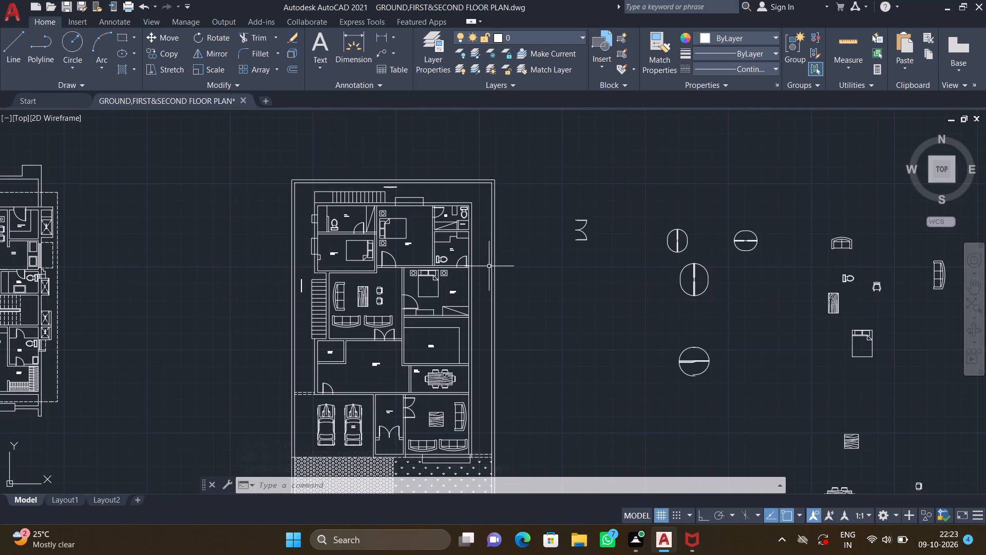
{"action": "scroll", "coordinate": [492, 264], "scroll_direction": "up", "scroll_amount": 2}
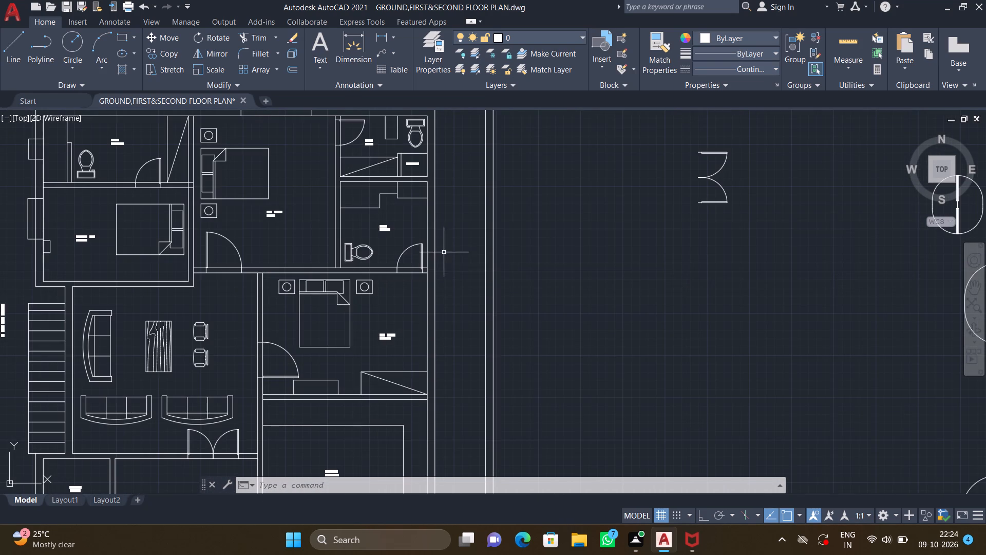
{"action": "scroll", "coordinate": [463, 278], "scroll_direction": "up", "scroll_amount": 2}
{"action": "type", "text": "MT"}
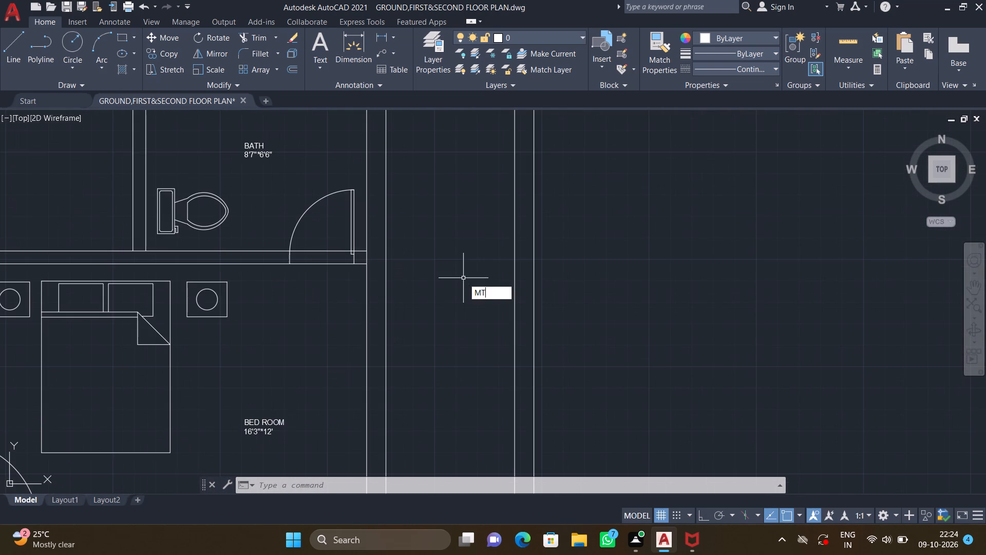
{"action": "key", "text": "Return"}
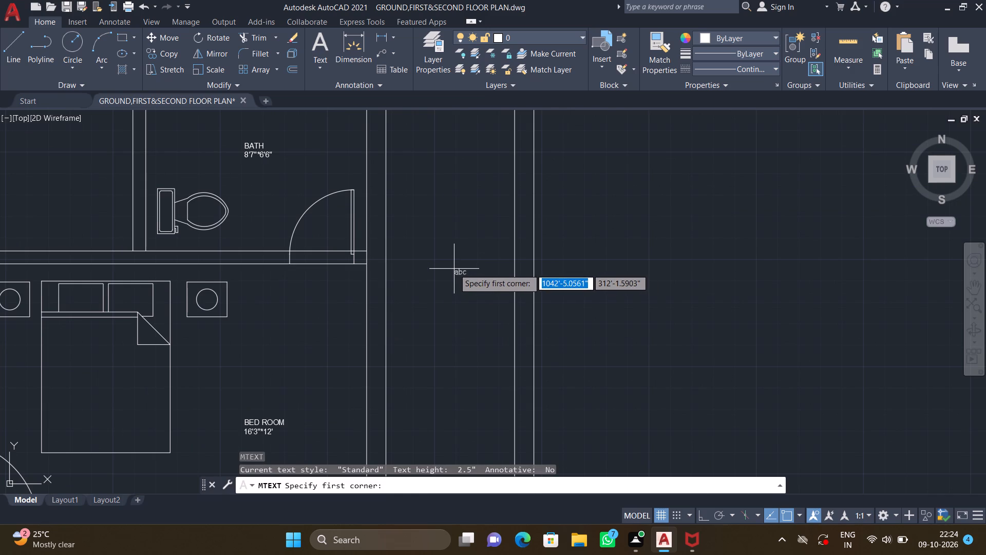
{"action": "left_click", "coordinate": [396, 256]}
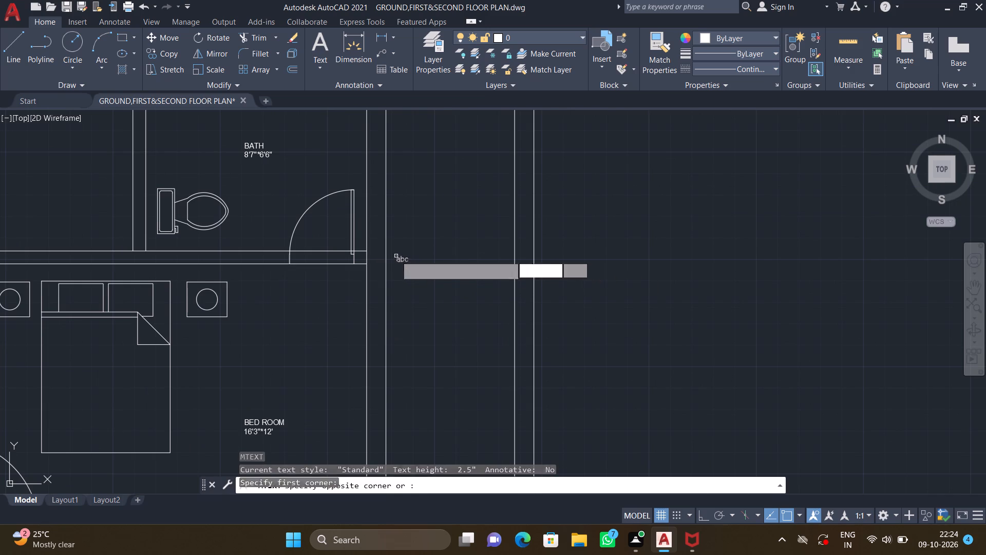
{"action": "left_click", "coordinate": [486, 312]}
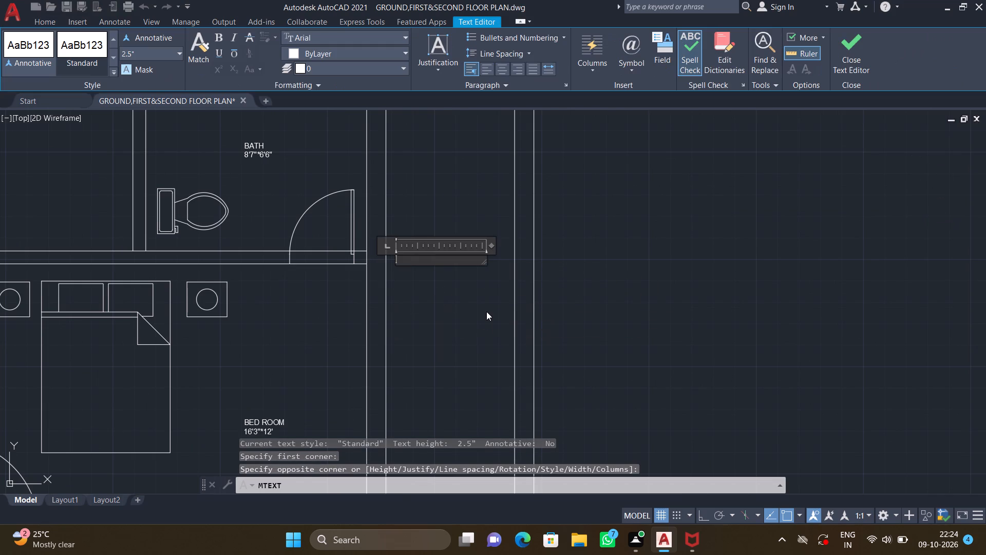
{"action": "type", "text": "5'"}
{"action": "key", "text": "space"}
{"action": "type", "text": "WIDE"}
{"action": "key", "text": "space"}
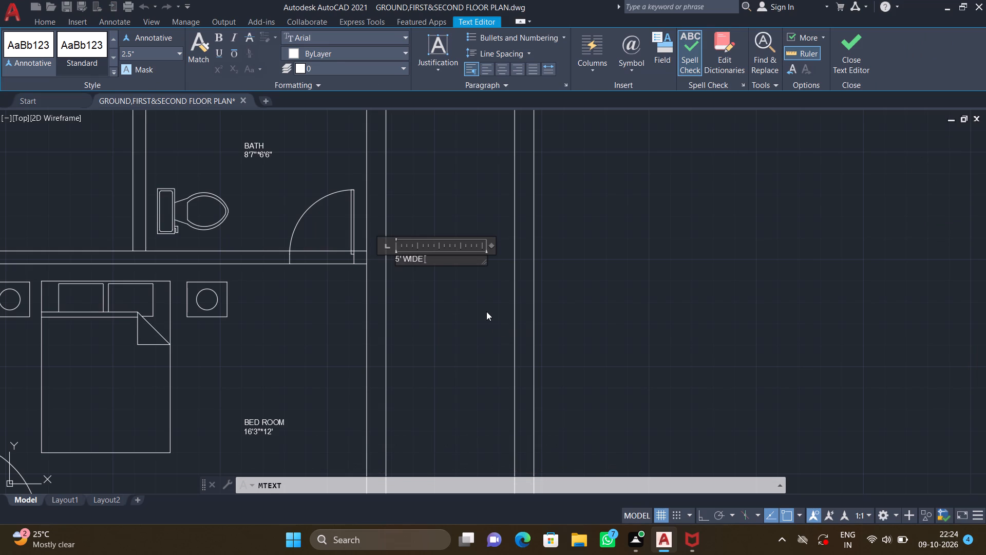
{"action": "type", "text": "PASSAGE"}
{"action": "key", "text": "BackSpace"}
{"action": "key", "text": "BackSpace"}
{"action": "key", "text": "BackSpace"}
{"action": "key", "text": "BackSpace"}
{"action": "key", "text": "BackSpace"}
{"action": "key", "text": "BackSpace"}
{"action": "key", "text": "BackSpace"}
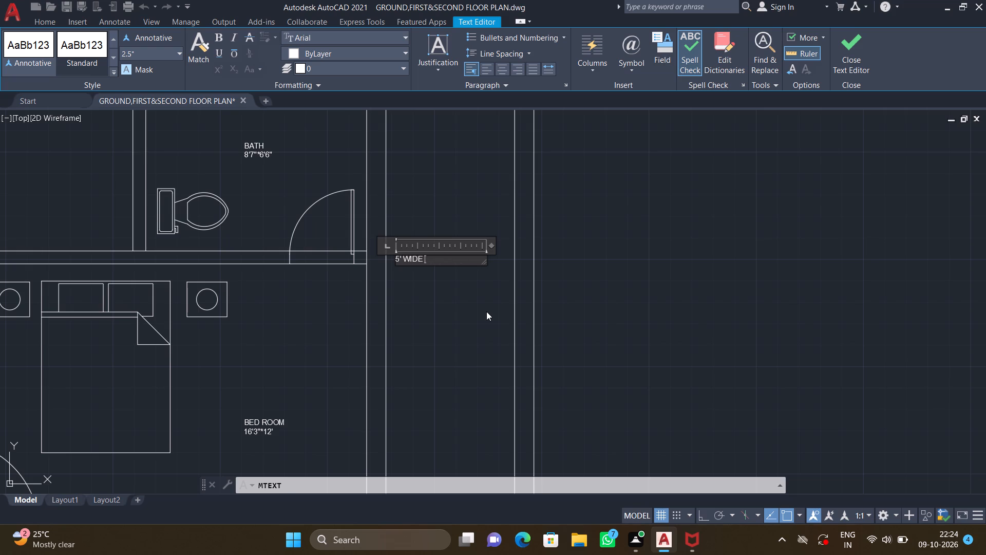
{"action": "key", "text": "space"}
{"action": "type", "text": "SIDE PASSAGE"}
{"action": "key", "text": "Return"}
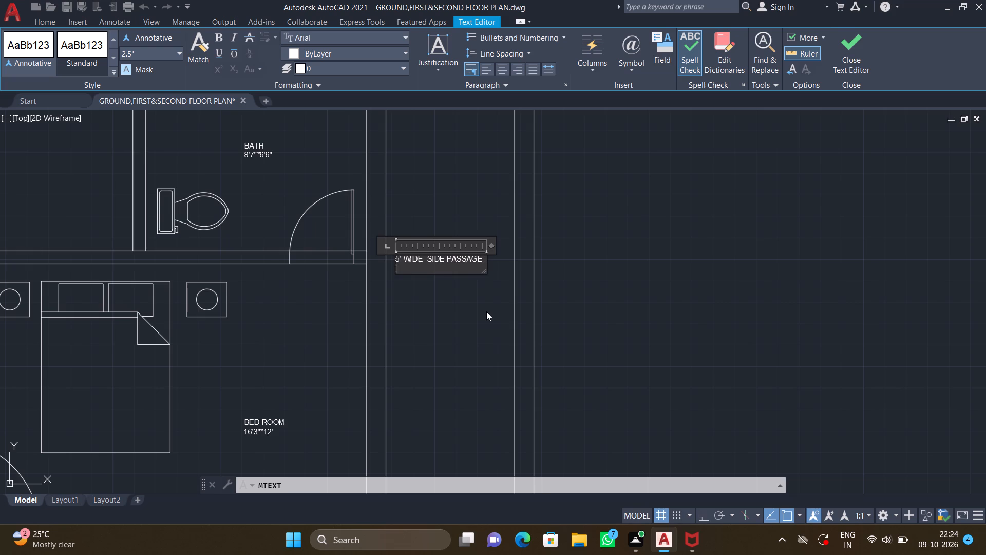
{"action": "key", "text": "Escape"}
{"action": "left_click", "coordinate": [508, 269]}
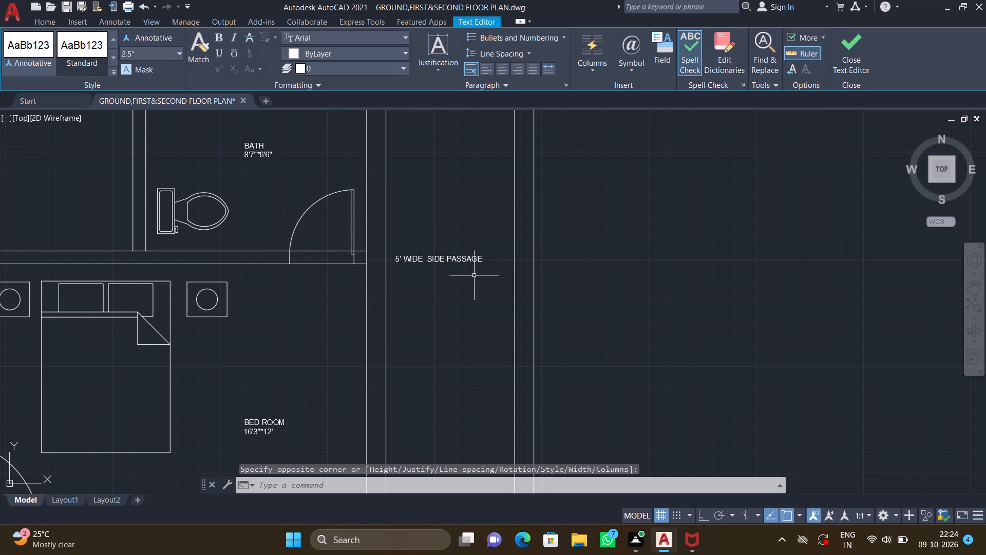
Rotate the new 5' WIDE SIDE PASSAGE label 90° clockwise about its left end, using Ortho, so it reads vertically.
{"action": "key", "text": "F8"}
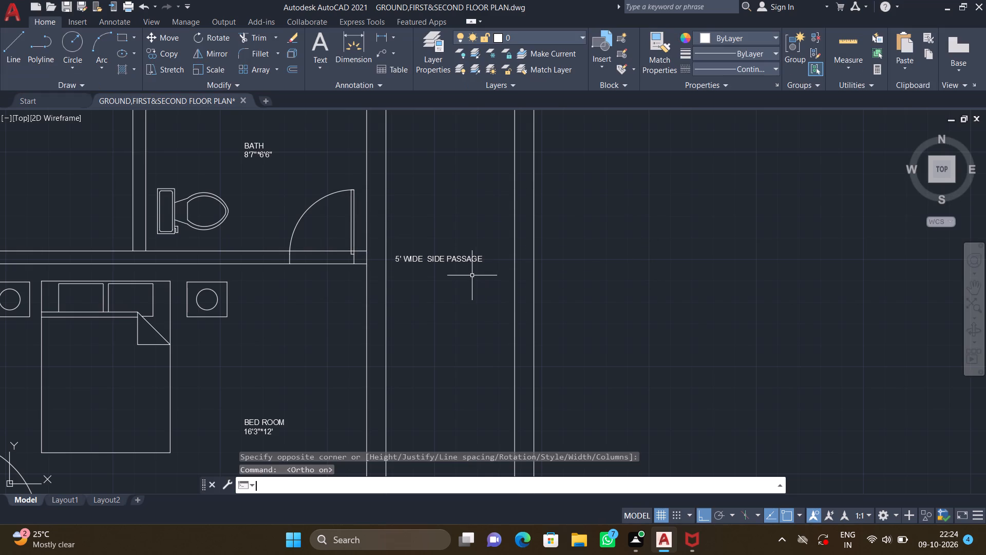
{"action": "type", "text": "RO"}
{"action": "key", "text": "Return"}
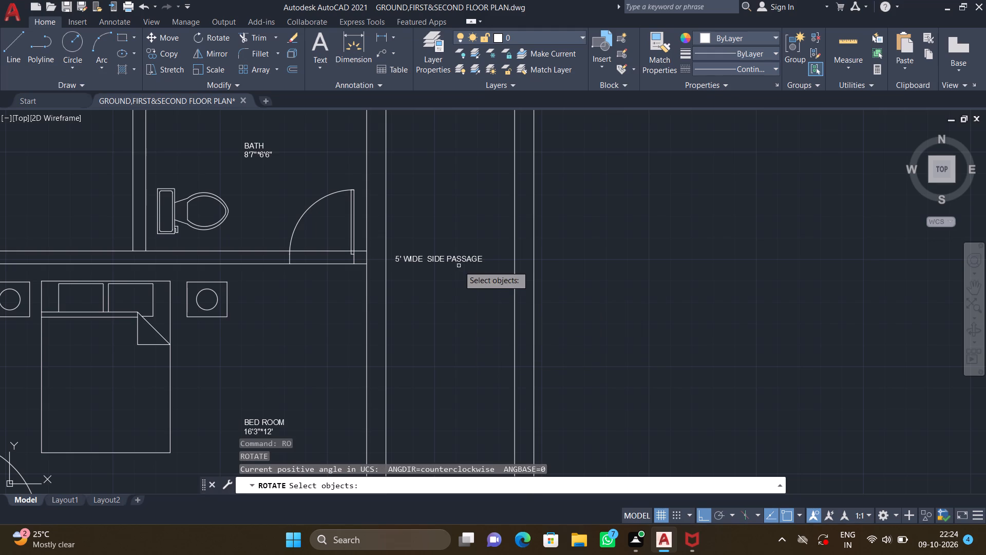
{"action": "left_click", "coordinate": [457, 255]}
{"action": "key", "text": "Return"}
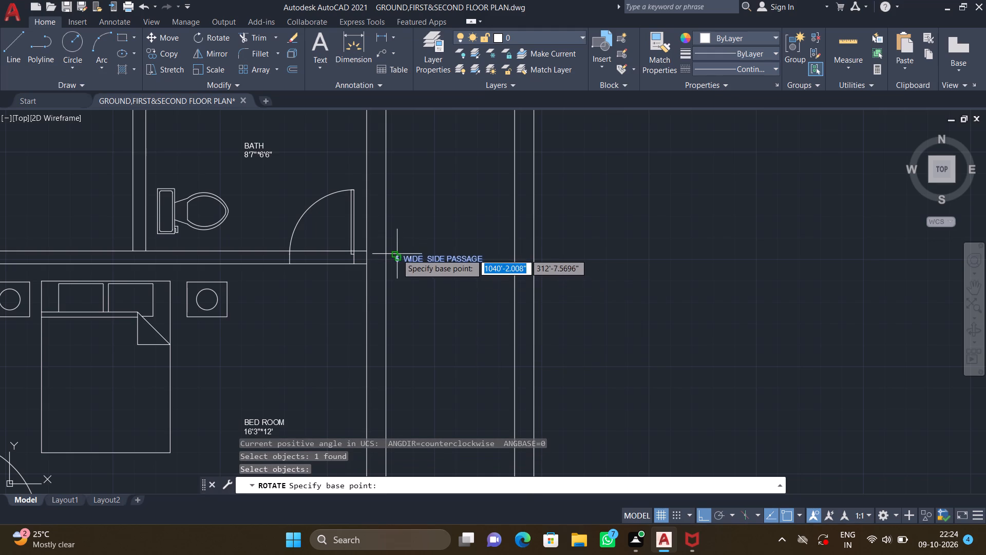
{"action": "left_click", "coordinate": [397, 254]}
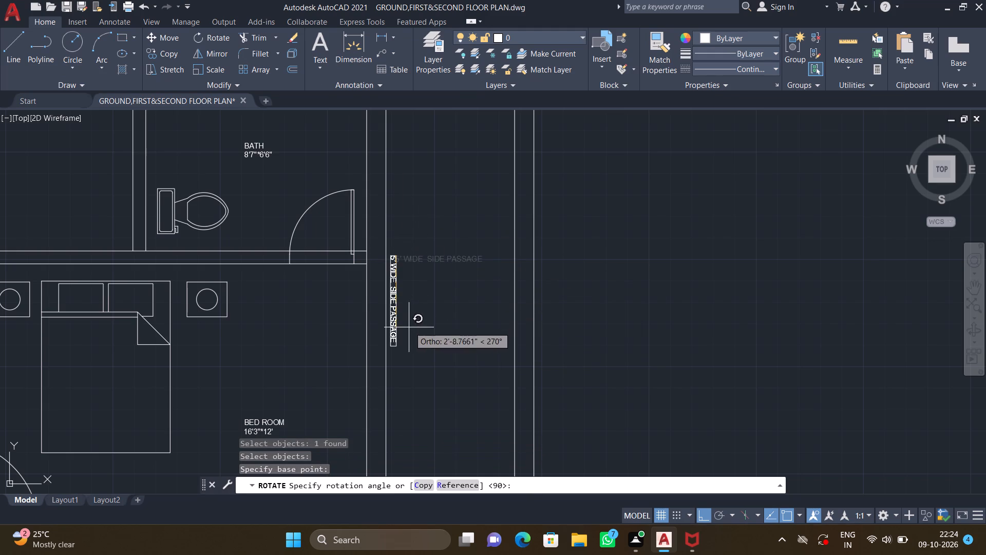
{"action": "left_click", "coordinate": [409, 327]}
Move the rotated 5' WIDE SIDE PASSAGE label horizontally away from the bedroom wall toward the middle of the passage.
{"action": "key", "text": "m"}
{"action": "key", "text": "Return"}
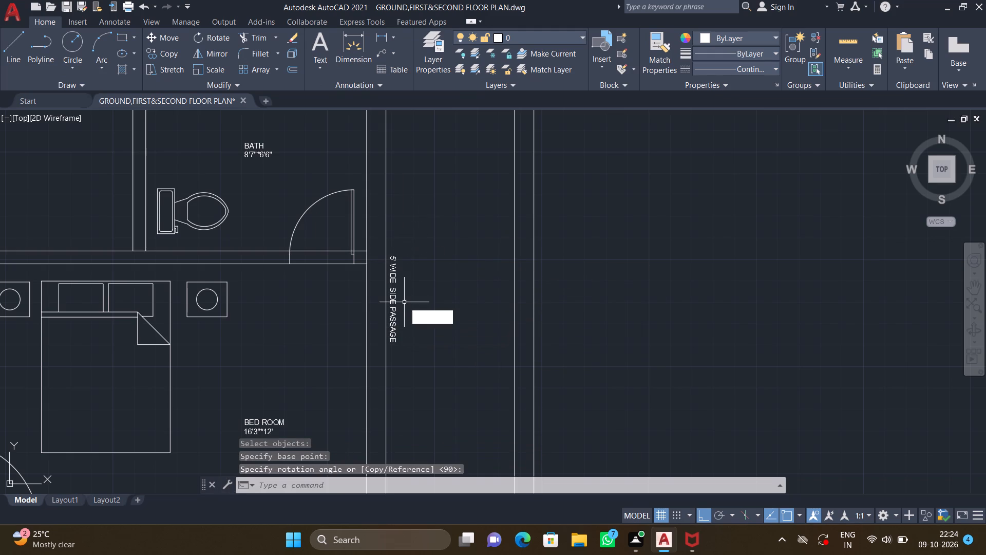
{"action": "left_click", "coordinate": [396, 305]}
{"action": "key", "text": "Return"}
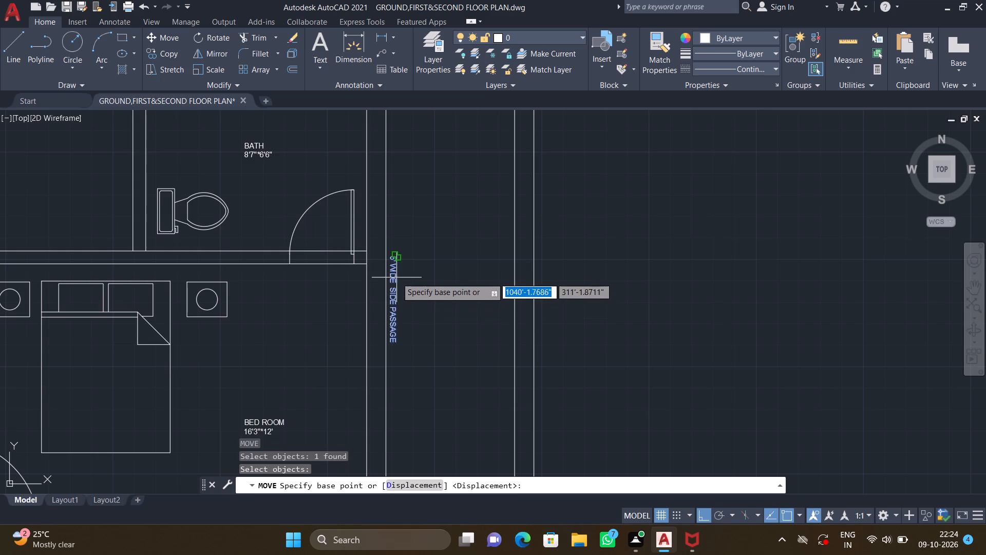
{"action": "scroll", "coordinate": [395, 252], "scroll_direction": "up", "scroll_amount": 1}
{"action": "left_click", "coordinate": [395, 255]}
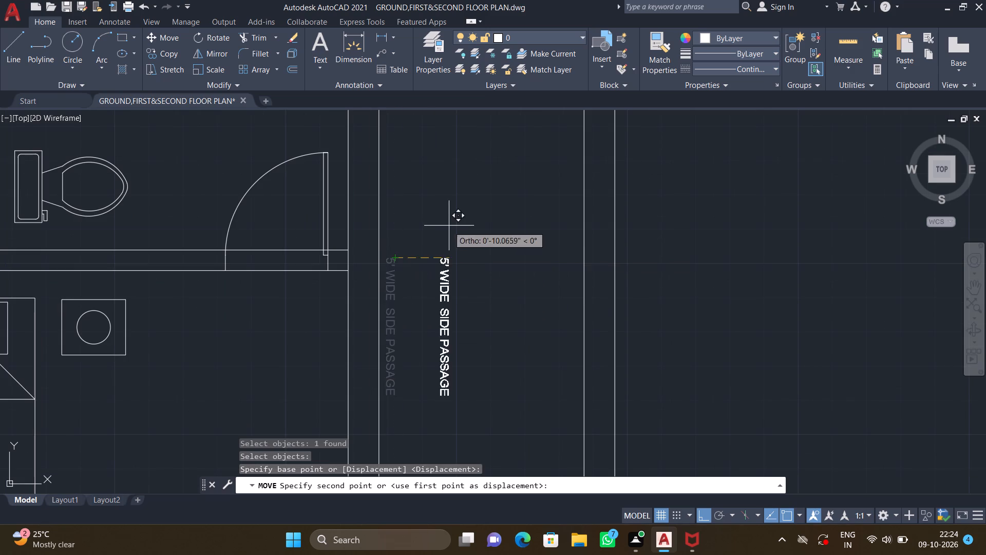
{"action": "scroll", "coordinate": [457, 219], "scroll_direction": "down", "scroll_amount": 1}
{"action": "left_click", "coordinate": [467, 204]}
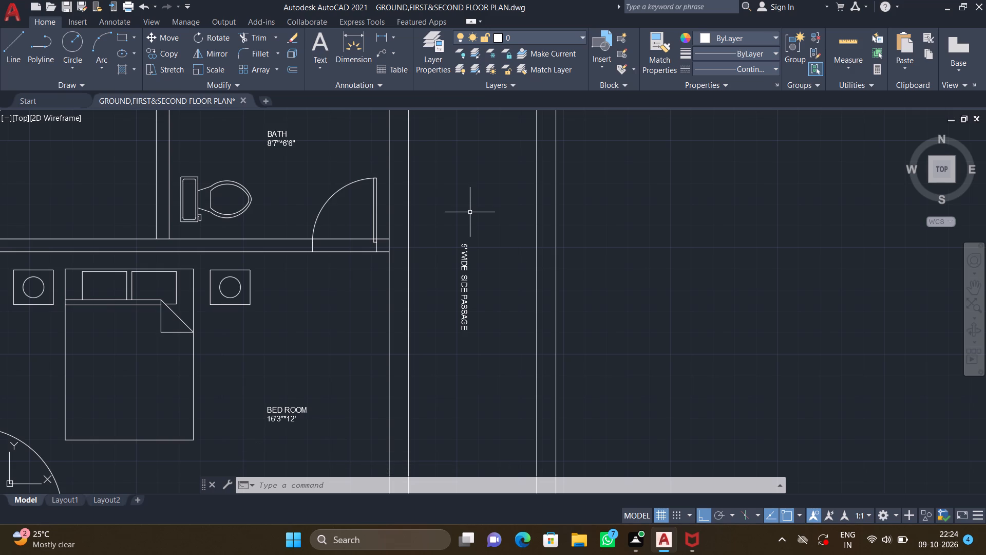
Draw a circle in the rear passage outside the bath with the shower, with its radius point on the building's outer wall line.
{"action": "scroll", "coordinate": [474, 224], "scroll_direction": "down", "scroll_amount": 2}
{"action": "middle_click_drag", "start_coordinate": [443, 242], "coordinate": [499, 269]}
{"action": "scroll", "coordinate": [501, 271], "scroll_direction": "down", "scroll_amount": 1}
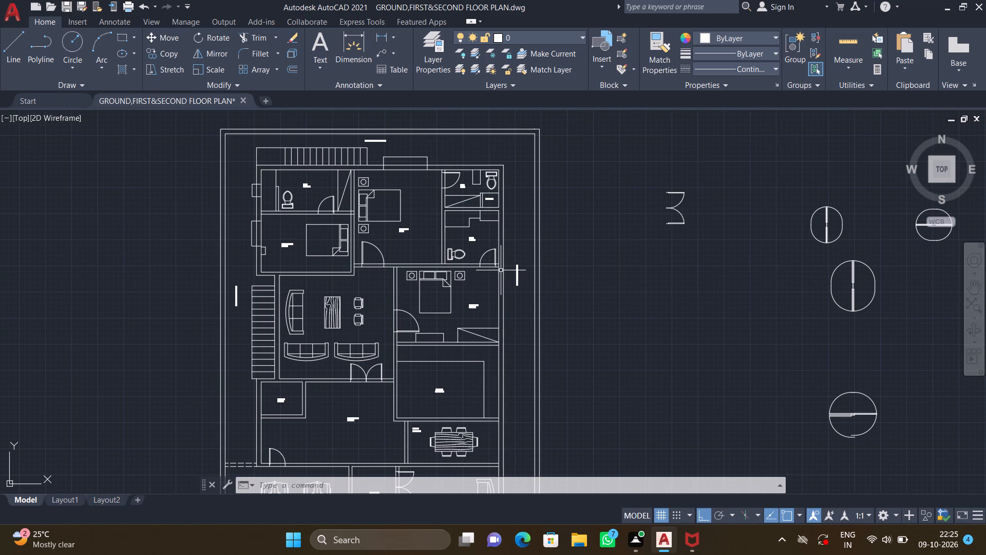
{"action": "middle_click_drag", "start_coordinate": [492, 271], "coordinate": [556, 366]}
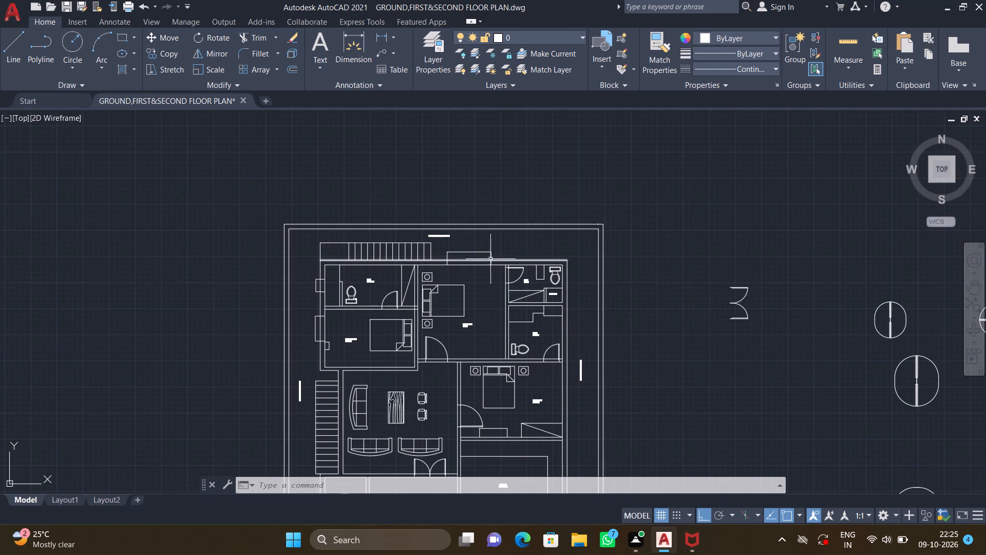
{"action": "scroll", "coordinate": [496, 256], "scroll_direction": "up", "scroll_amount": 2}
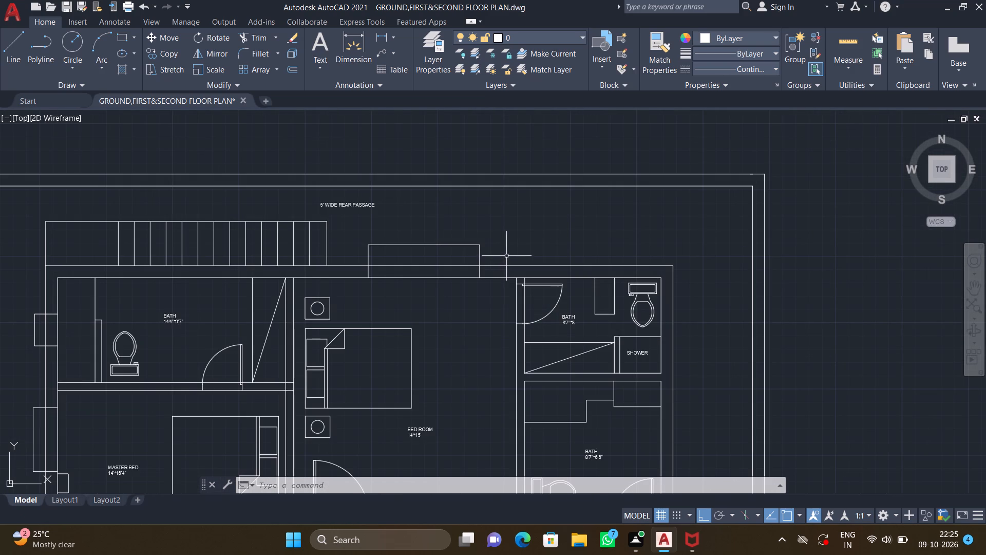
{"action": "scroll", "coordinate": [513, 258], "scroll_direction": "up", "scroll_amount": 1}
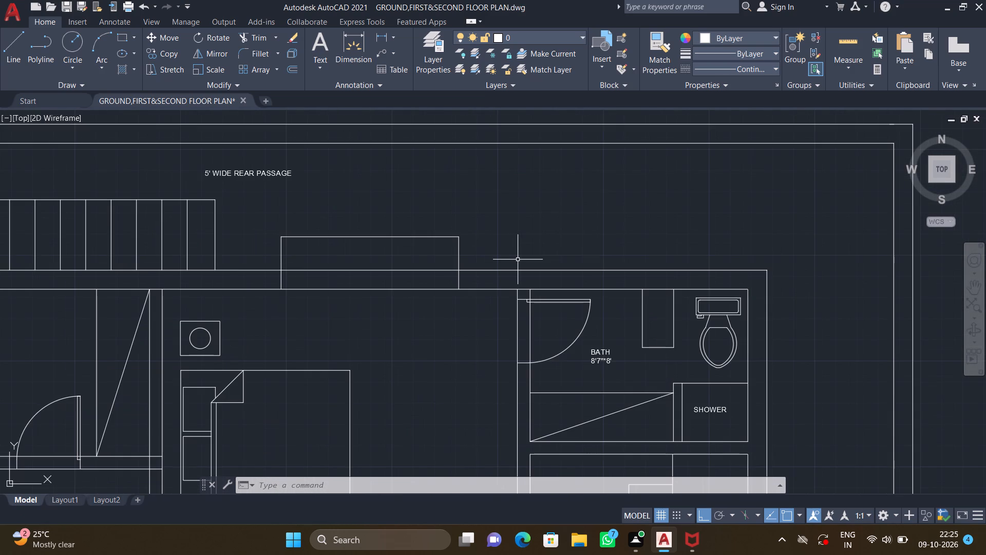
{"action": "key", "text": "c"}
{"action": "key", "text": "Return"}
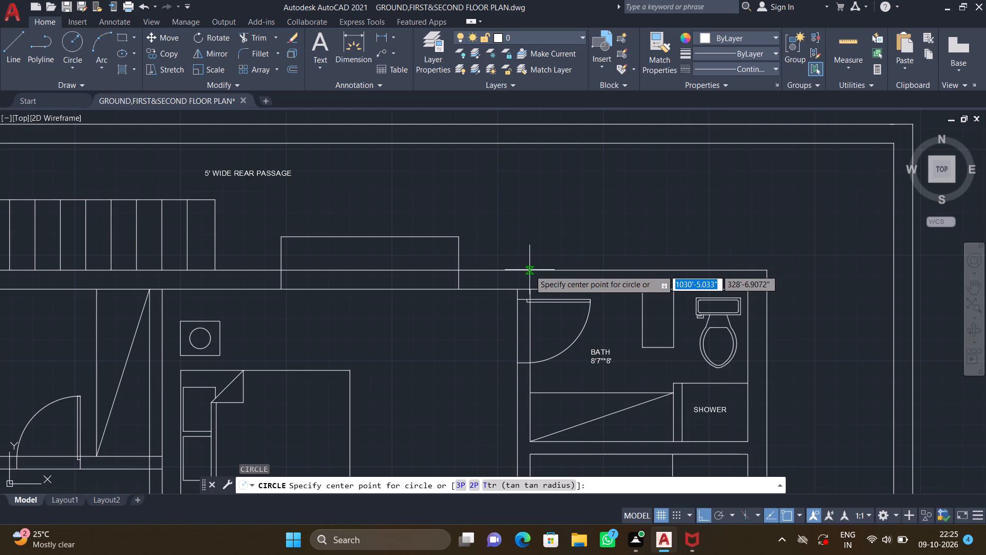
{"action": "left_click", "coordinate": [534, 226]}
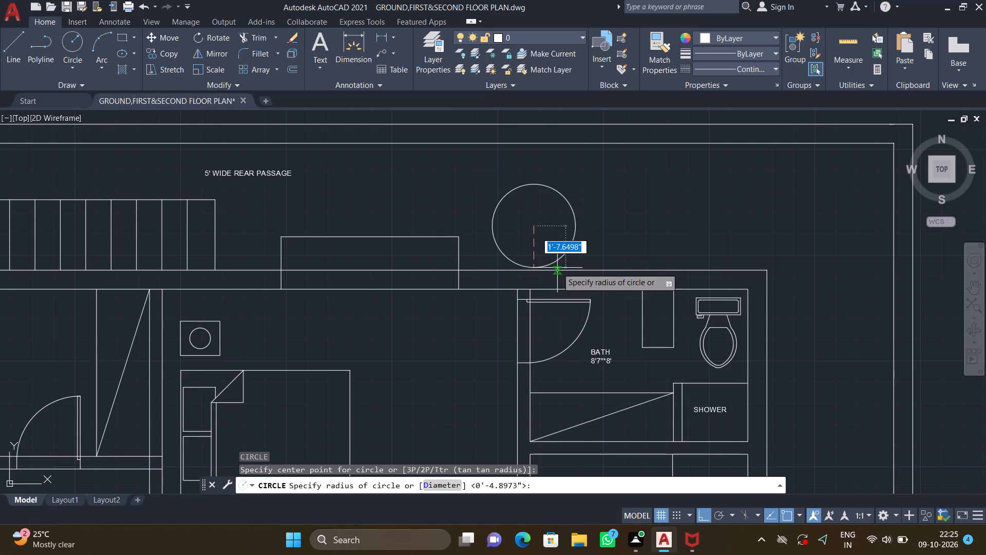
{"action": "scroll", "coordinate": [556, 269], "scroll_direction": "up", "scroll_amount": 2}
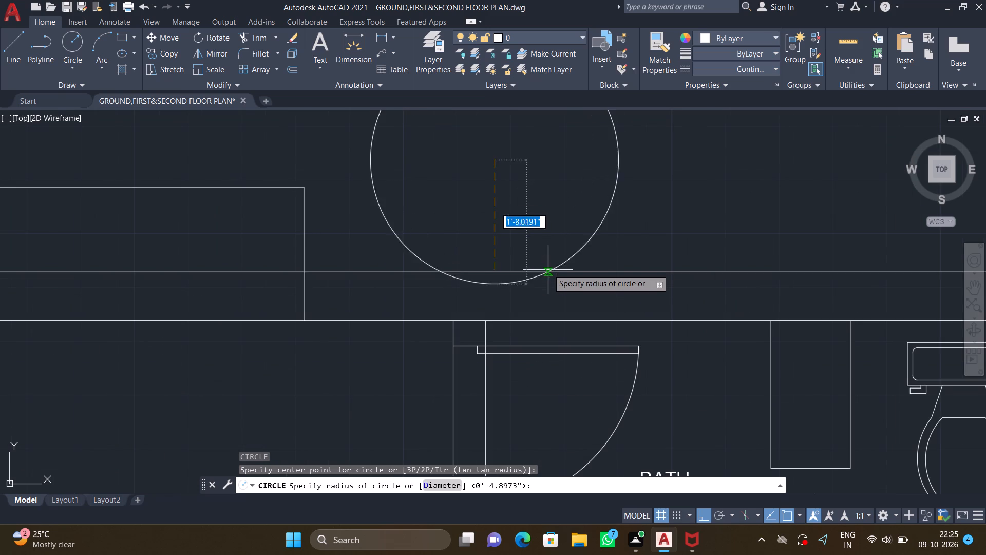
{"action": "left_click", "coordinate": [548, 272]}
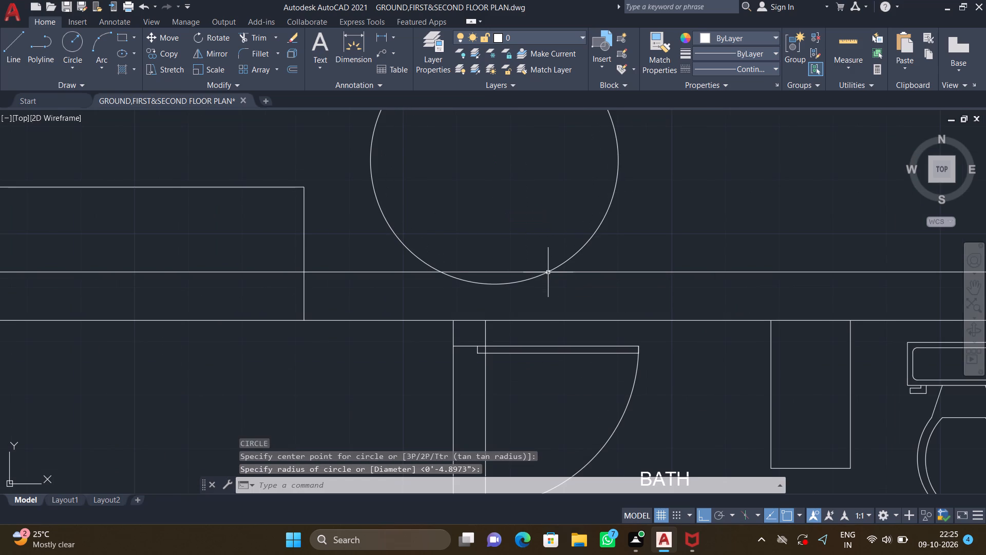
{"action": "scroll", "coordinate": [617, 252], "scroll_direction": "down", "scroll_amount": 2}
{"action": "middle_click_drag", "start_coordinate": [610, 260], "coordinate": [599, 304]}
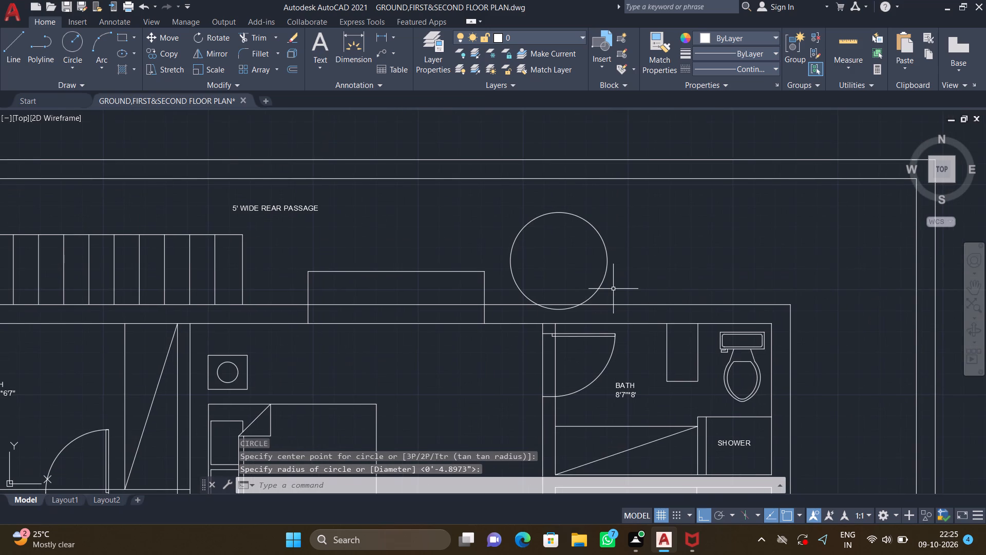
Move the rear passage circle slightly away from the building, clear of the outer wall line.
{"action": "key", "text": "m"}
{"action": "key", "text": "Return"}
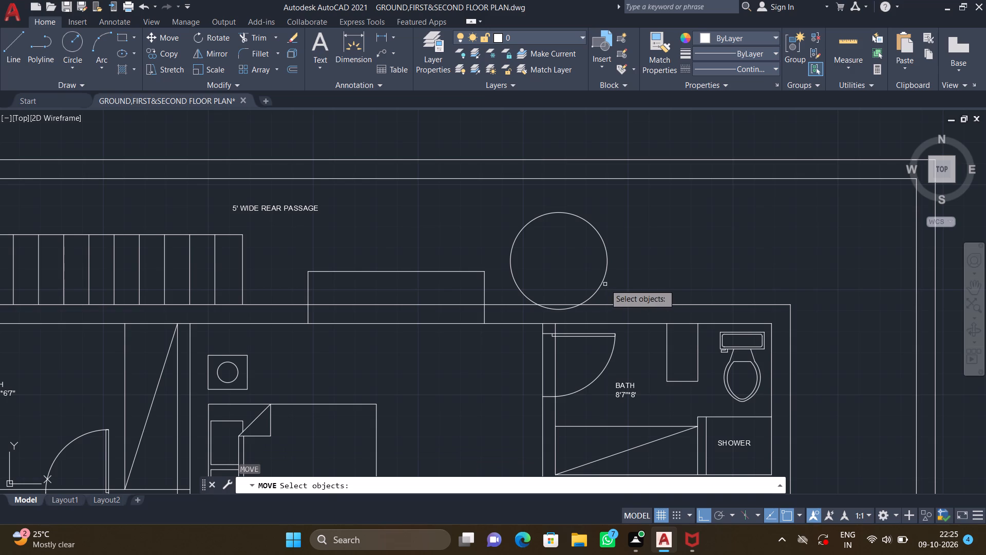
{"action": "left_click", "coordinate": [603, 282]}
{"action": "key", "text": "Return"}
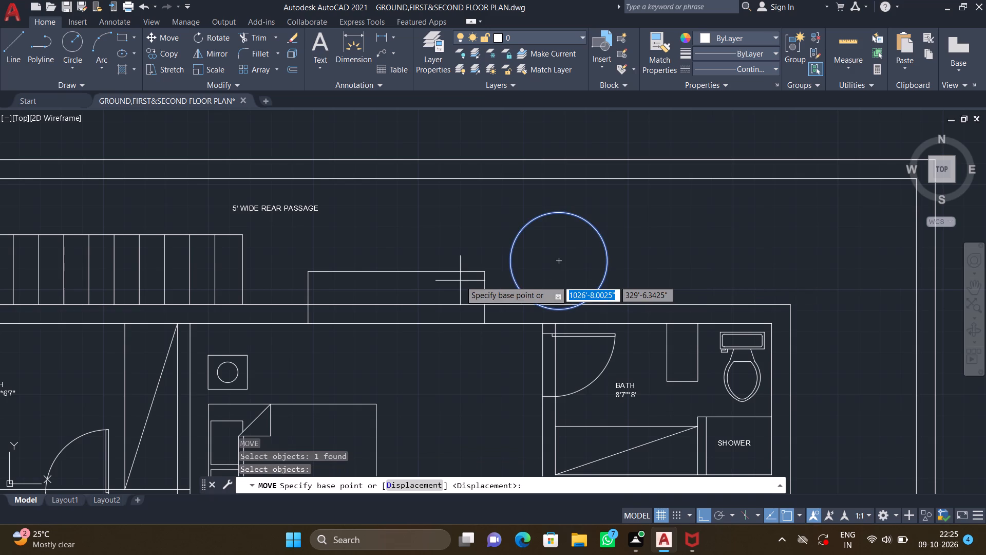
{"action": "left_click", "coordinate": [561, 258]}
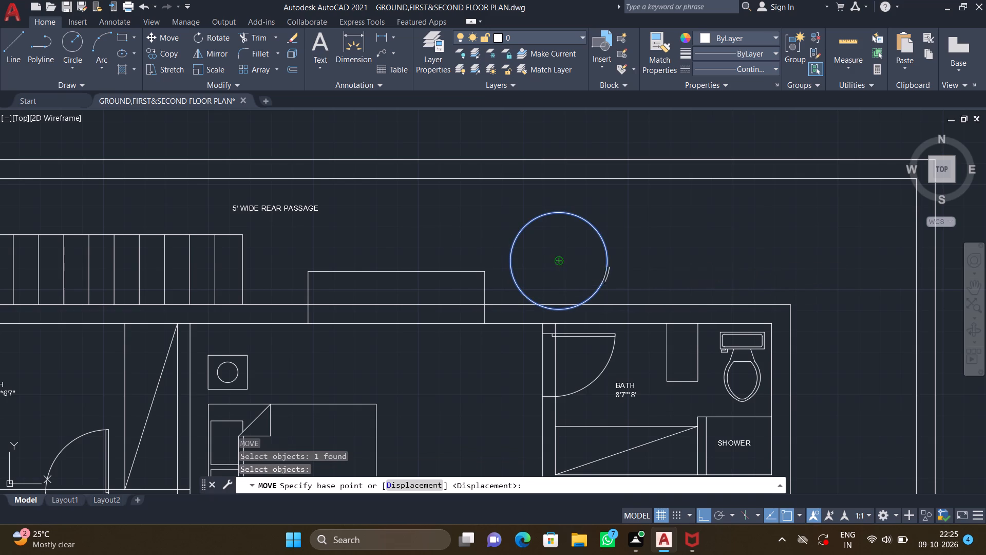
{"action": "left_click", "coordinate": [559, 254]}
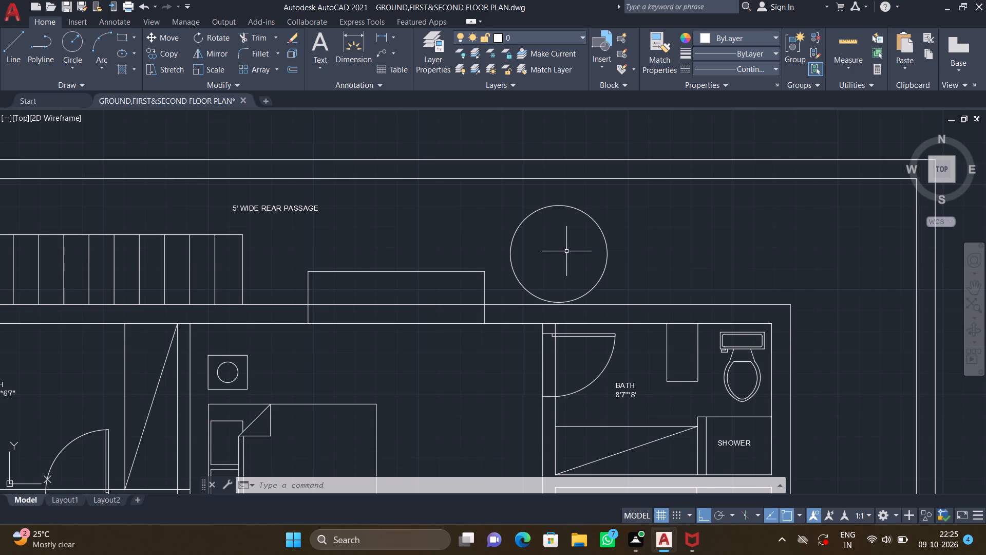
Draw a vertical and a horizontal diameter line across the rear passage circle, quadrant to quadrant.
{"action": "key", "text": "l"}
{"action": "key", "text": "Return"}
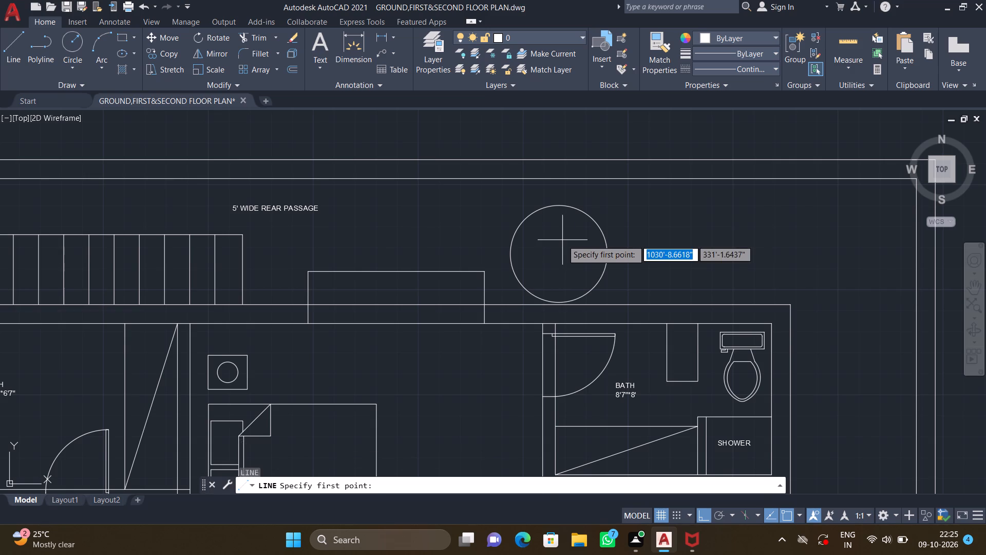
{"action": "left_click", "coordinate": [557, 206]}
{"action": "scroll", "coordinate": [551, 277], "scroll_direction": "up", "scroll_amount": 2}
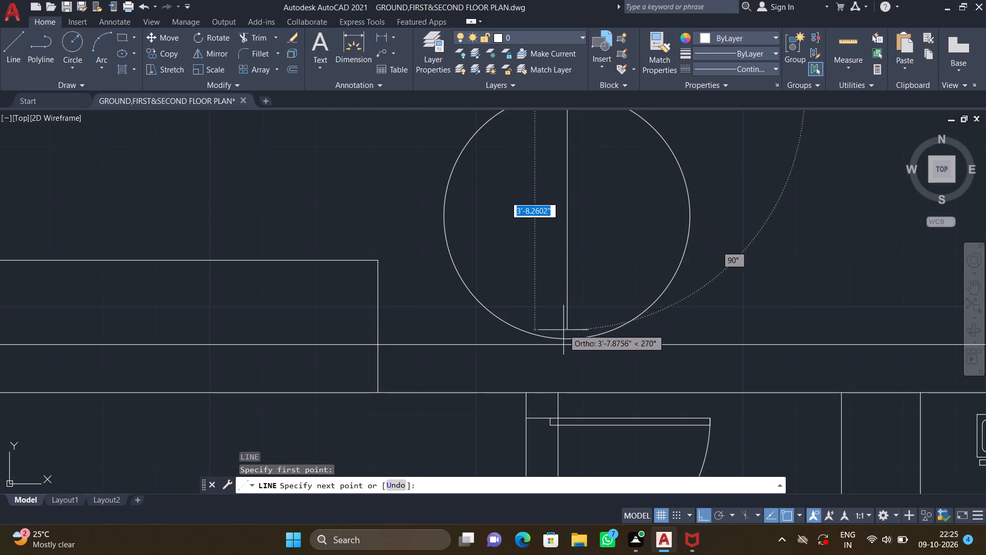
{"action": "left_click", "coordinate": [565, 341]}
{"action": "key", "text": "Return"}
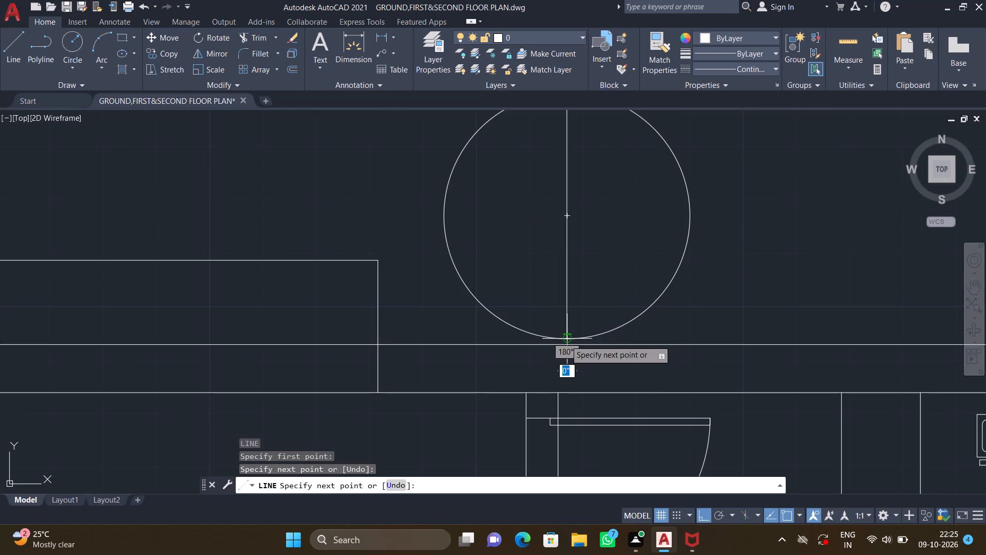
{"action": "scroll", "coordinate": [550, 287], "scroll_direction": "down", "scroll_amount": 1}
{"action": "middle_click_drag", "start_coordinate": [522, 283], "coordinate": [516, 305]}
{"action": "key", "text": "l"}
{"action": "key", "text": "Return"}
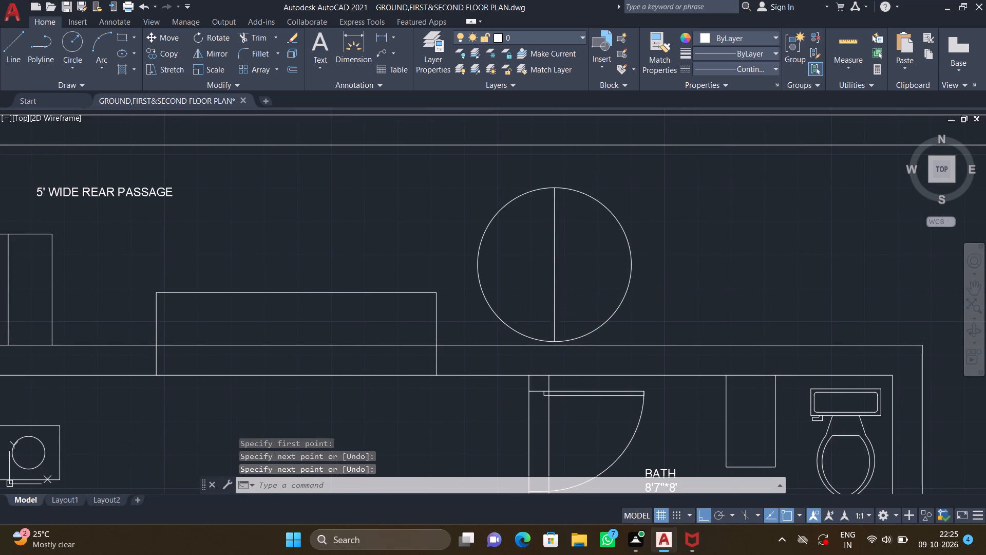
{"action": "left_click", "coordinate": [477, 266]}
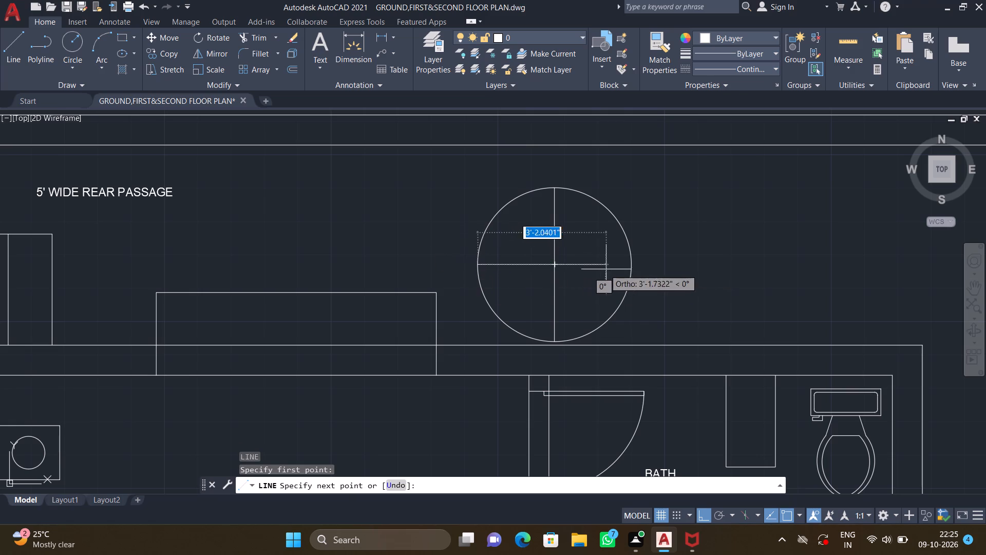
{"action": "left_click", "coordinate": [633, 266]}
{"action": "key", "text": "Return"}
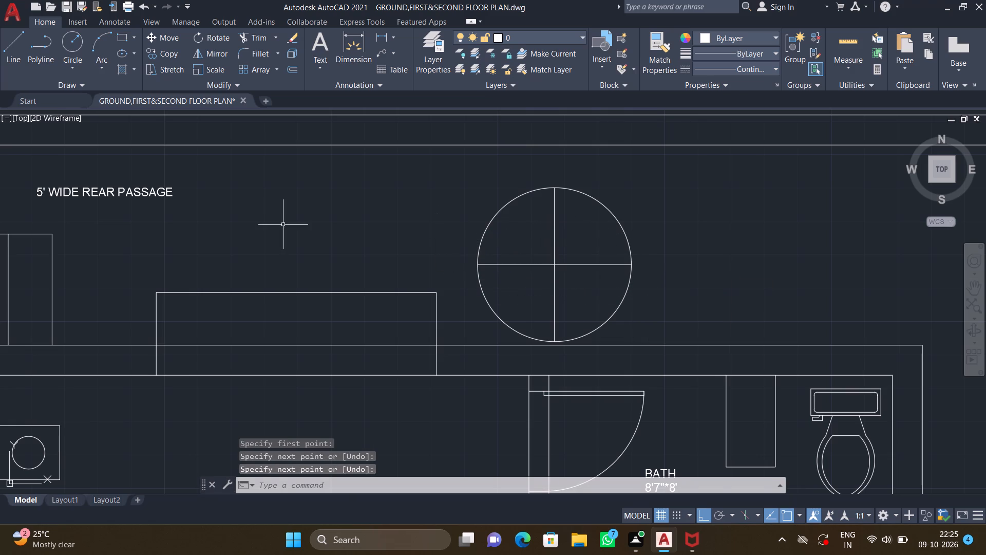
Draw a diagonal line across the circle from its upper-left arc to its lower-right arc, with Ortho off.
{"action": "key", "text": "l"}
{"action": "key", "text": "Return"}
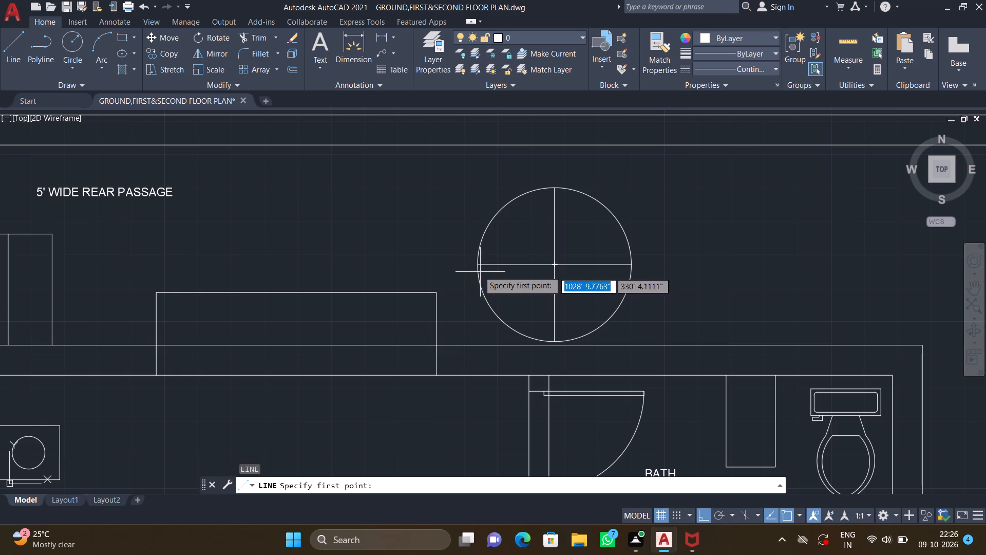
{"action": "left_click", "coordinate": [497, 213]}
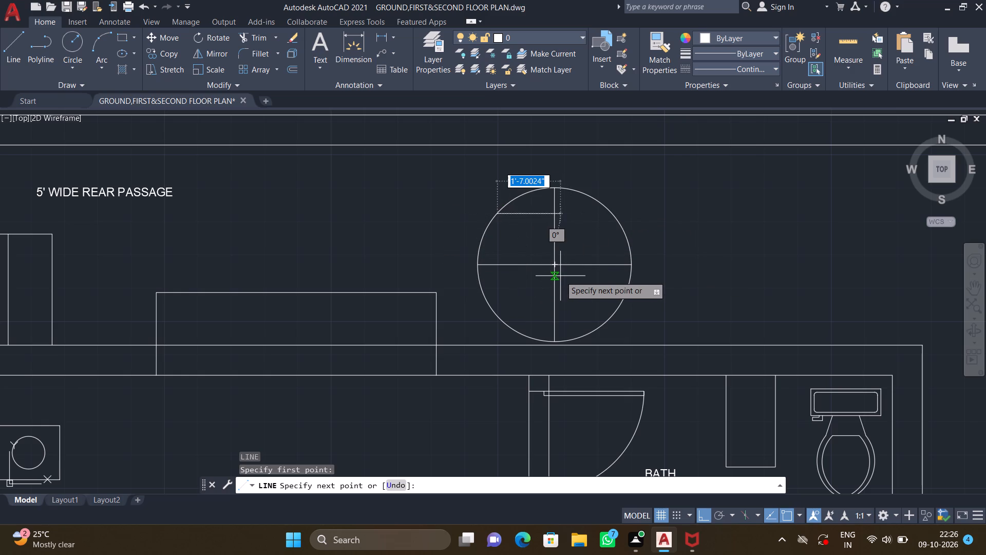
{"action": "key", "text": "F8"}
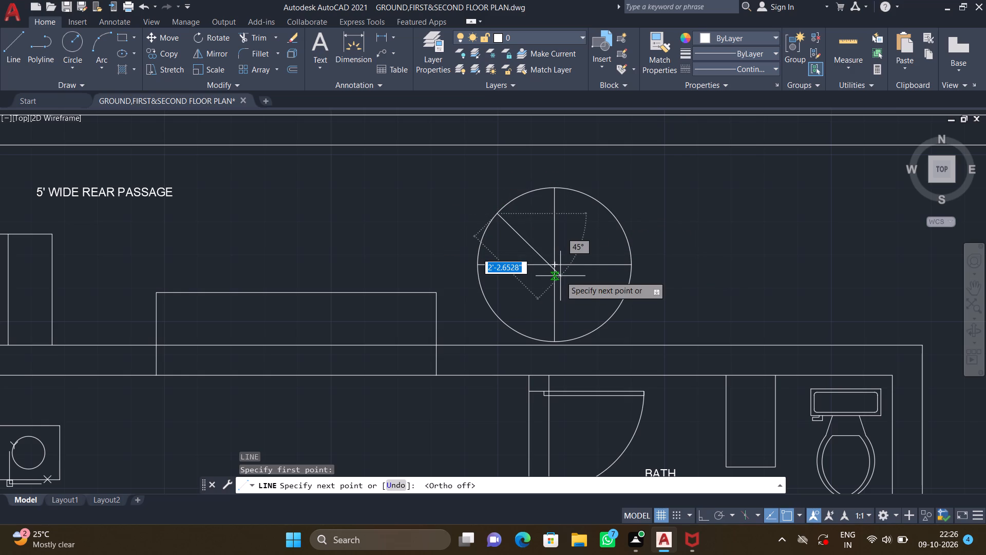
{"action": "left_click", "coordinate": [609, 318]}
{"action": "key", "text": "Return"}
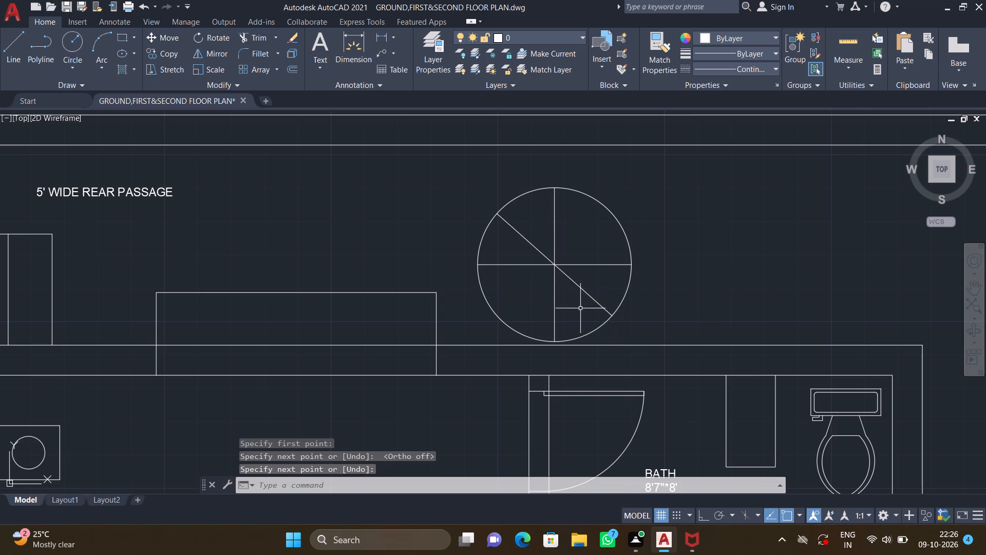
Trim away the lower-left quarter arc of the rear passage circle.
{"action": "key", "text": "t"}
{"action": "key", "text": "r"}
{"action": "key", "text": "Return"}
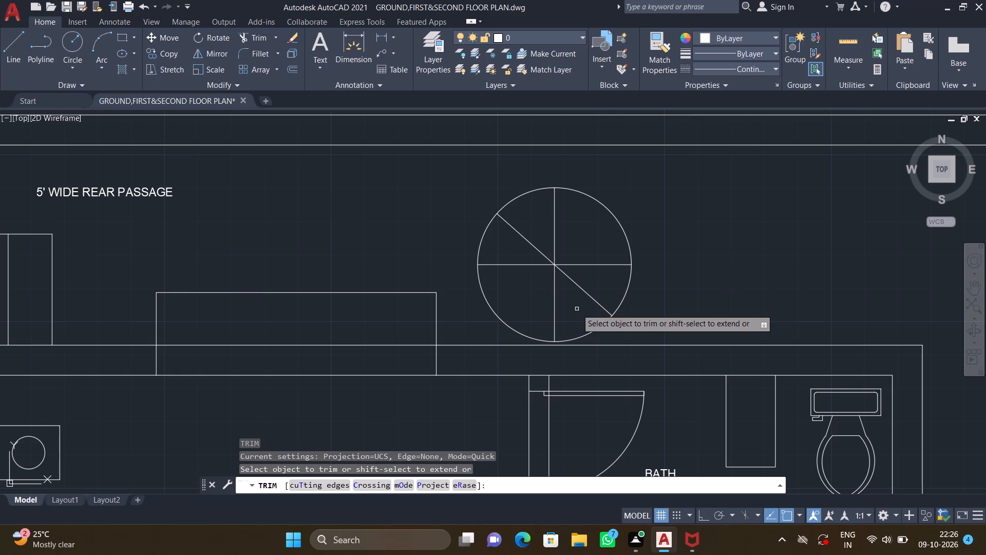
{"action": "left_click", "coordinate": [488, 301]}
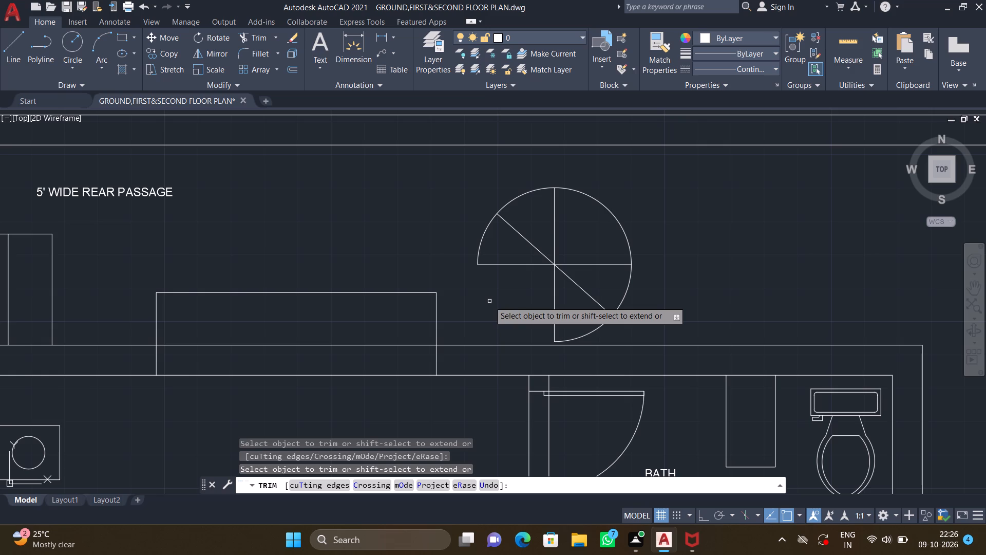
{"action": "key", "text": "Return"}
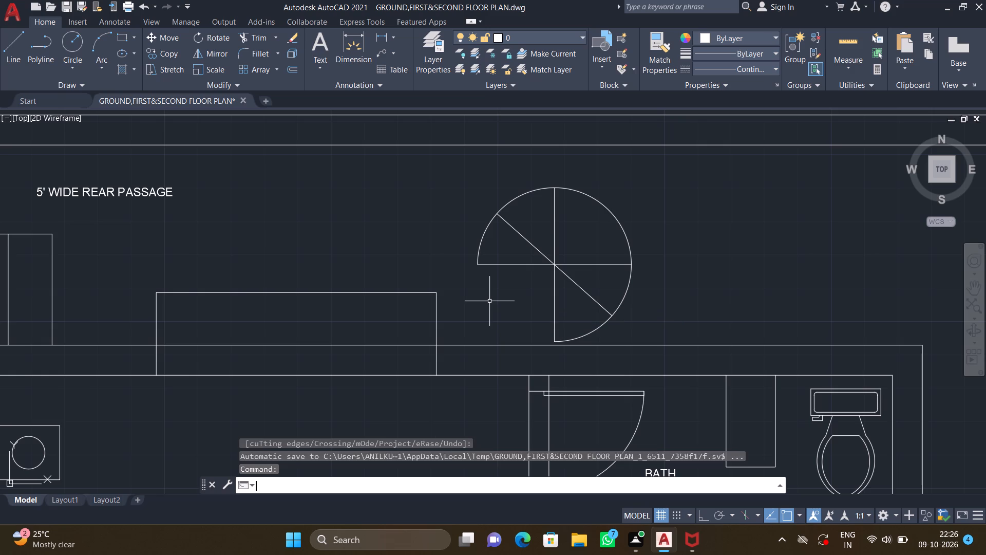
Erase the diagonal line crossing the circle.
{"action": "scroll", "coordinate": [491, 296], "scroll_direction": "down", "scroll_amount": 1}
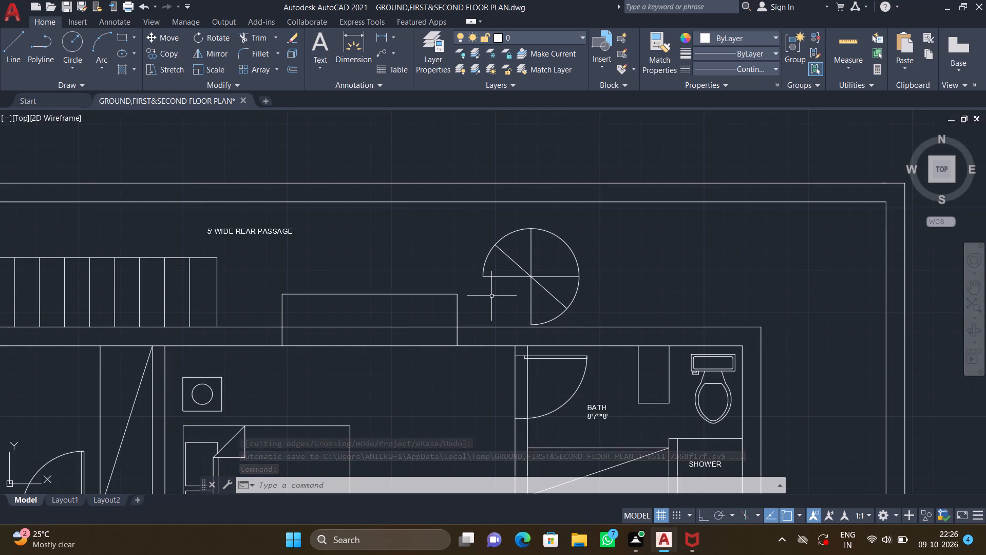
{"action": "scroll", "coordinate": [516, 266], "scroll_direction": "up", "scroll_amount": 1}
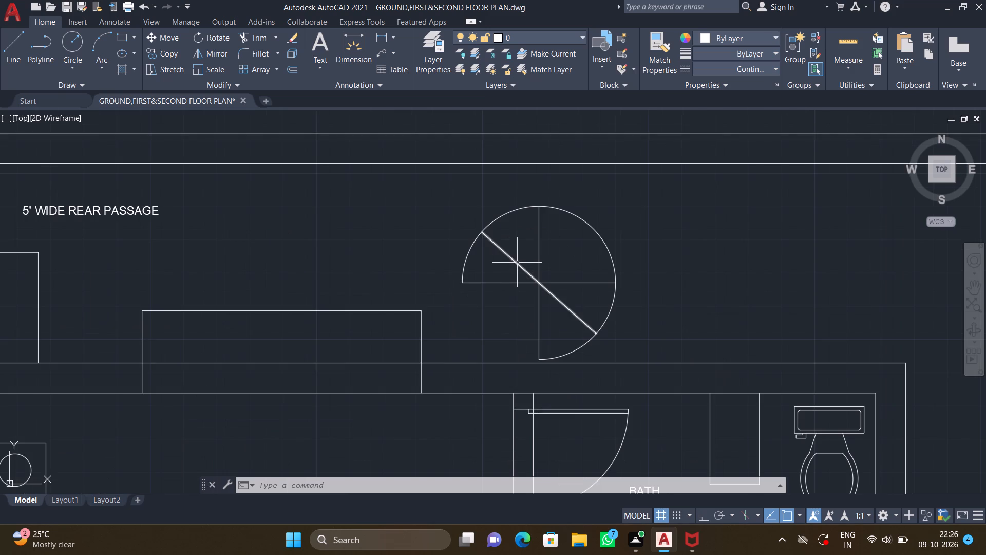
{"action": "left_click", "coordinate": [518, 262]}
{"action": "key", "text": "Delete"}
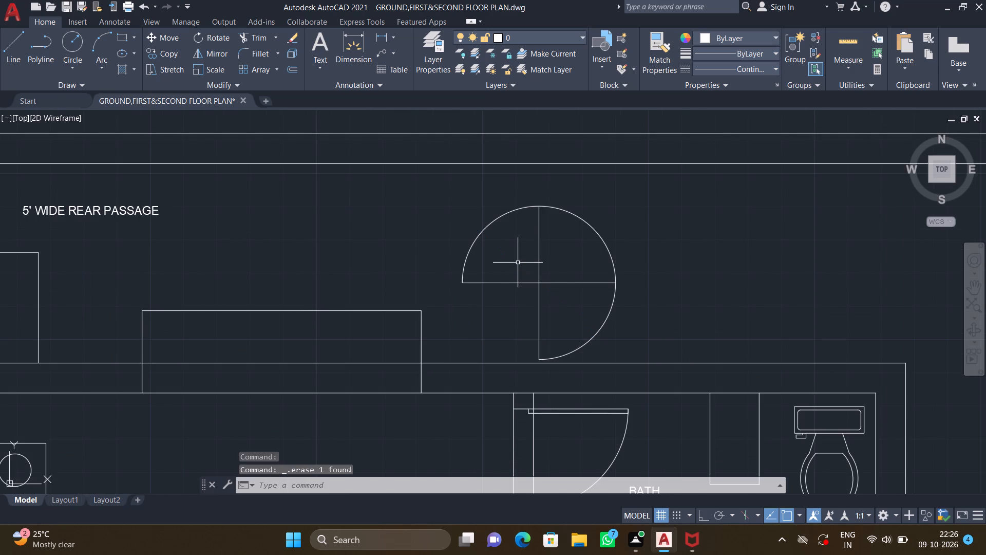
Draw two separate diagonal lines from the circle's centre to its arc, one in the upper-left quarter and one in the lower-right.
{"action": "key", "text": "l"}
{"action": "key", "text": "Return"}
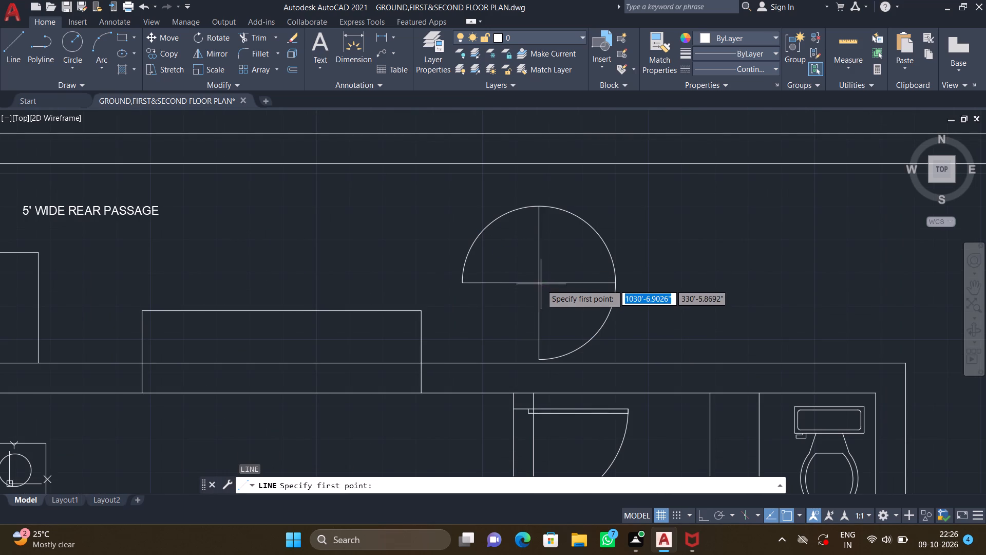
{"action": "left_click", "coordinate": [541, 283]}
{"action": "scroll", "coordinate": [503, 230], "scroll_direction": "up", "scroll_amount": 1}
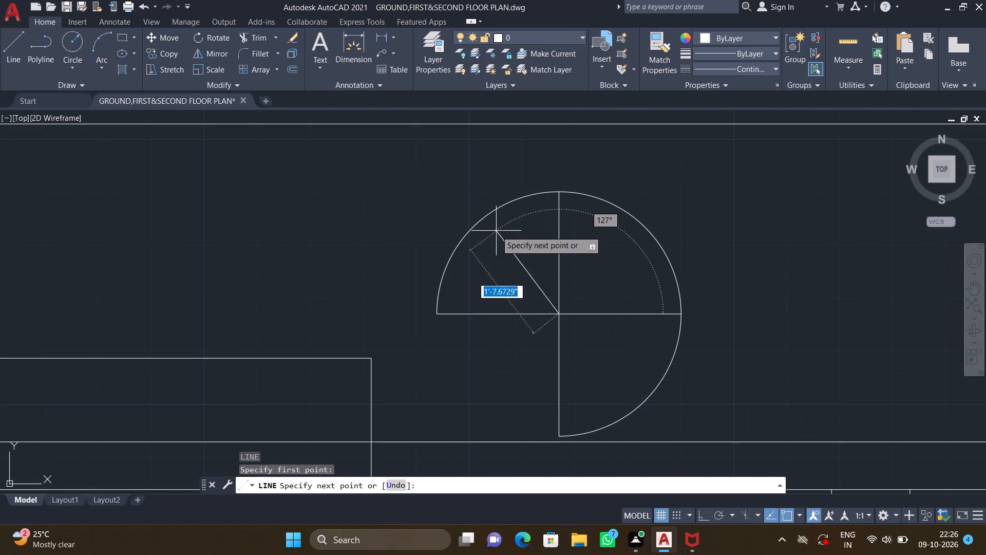
{"action": "left_click", "coordinate": [480, 226]}
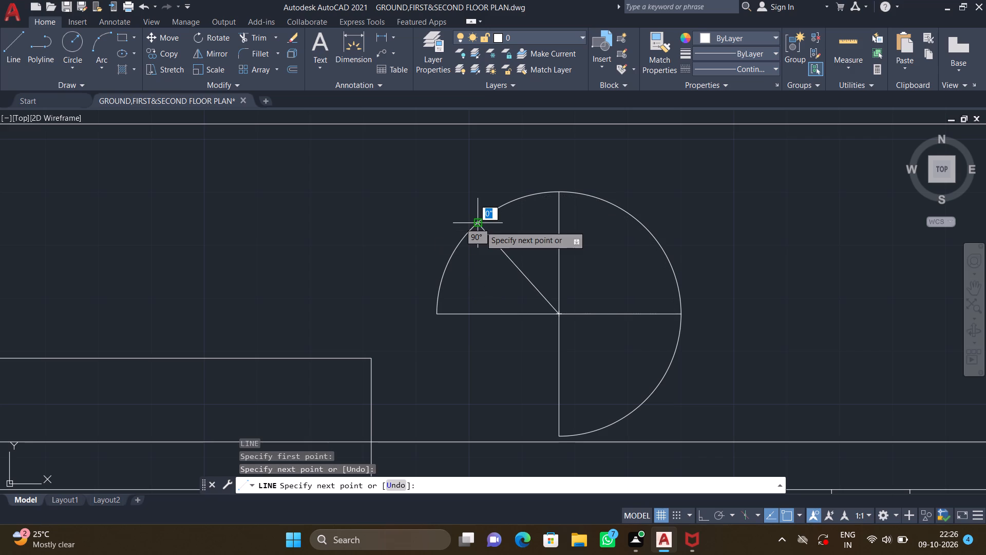
{"action": "key", "text": "Return"}
{"action": "middle_click_drag", "start_coordinate": [600, 336], "coordinate": [578, 316]}
{"action": "key", "text": "l"}
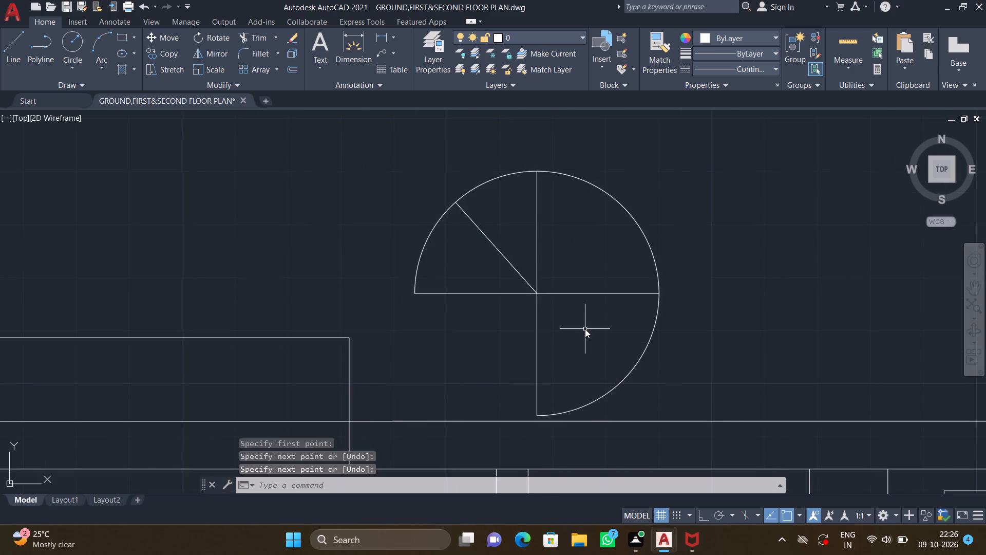
{"action": "key", "text": "Return"}
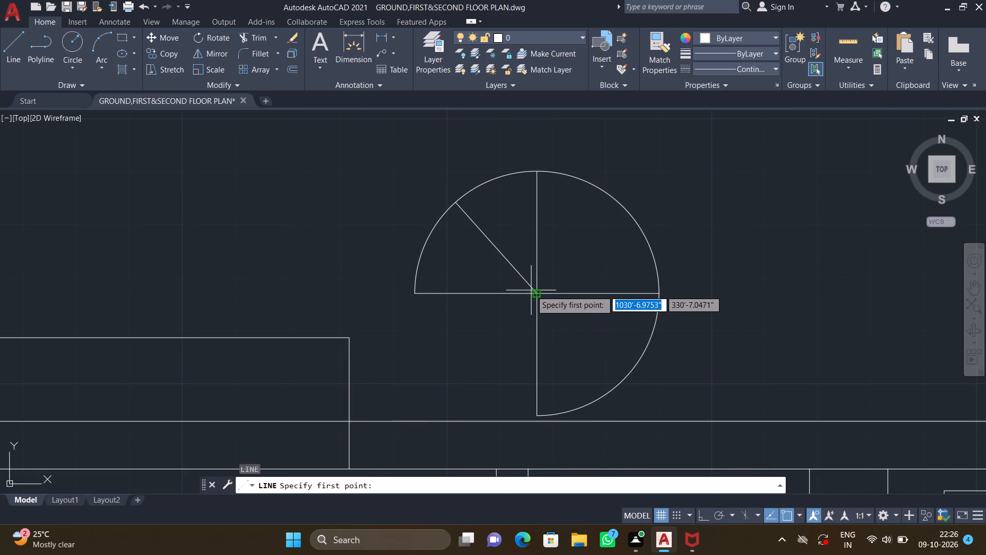
{"action": "left_click", "coordinate": [532, 290]}
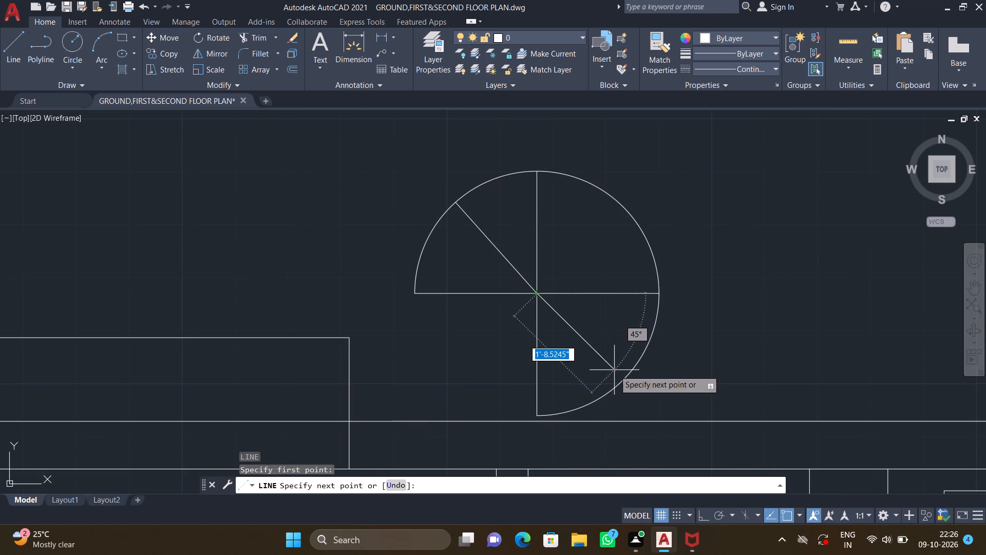
{"action": "left_click", "coordinate": [622, 375]}
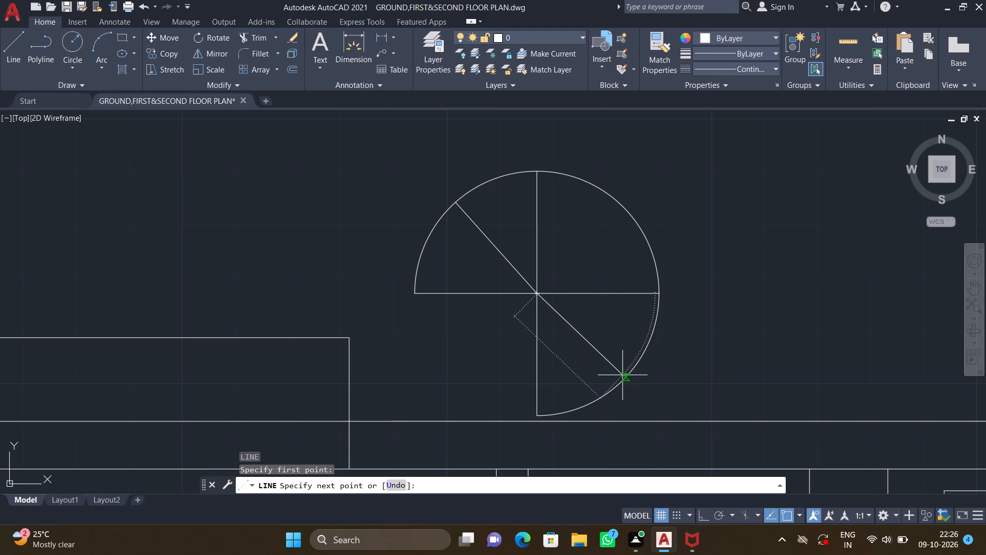
{"action": "key", "text": "Return"}
Trim the two wall lines across the door opening of the 14'*15' bedroom, using a fence selection.
{"action": "scroll", "coordinate": [516, 408], "scroll_direction": "down", "scroll_amount": 2}
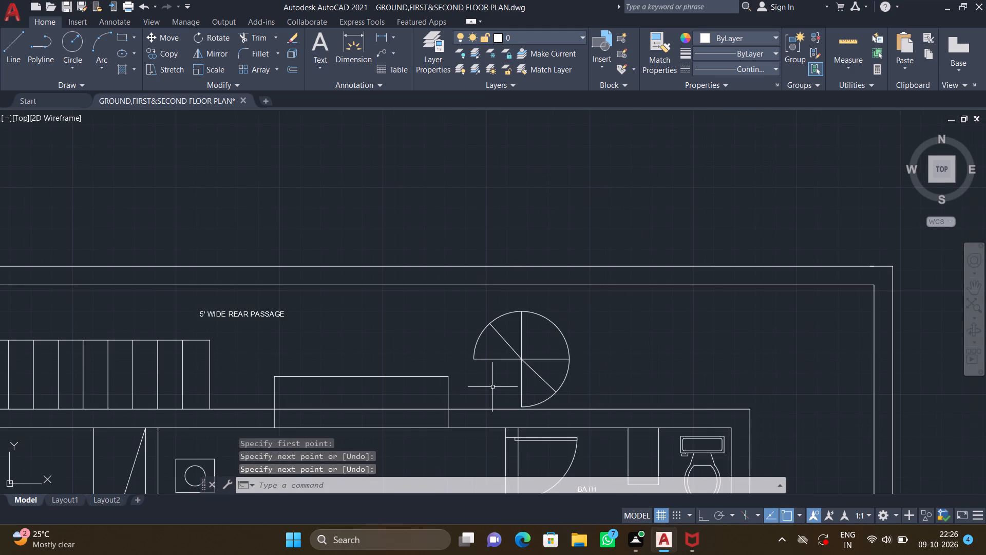
{"action": "scroll", "coordinate": [481, 385], "scroll_direction": "down", "scroll_amount": 2}
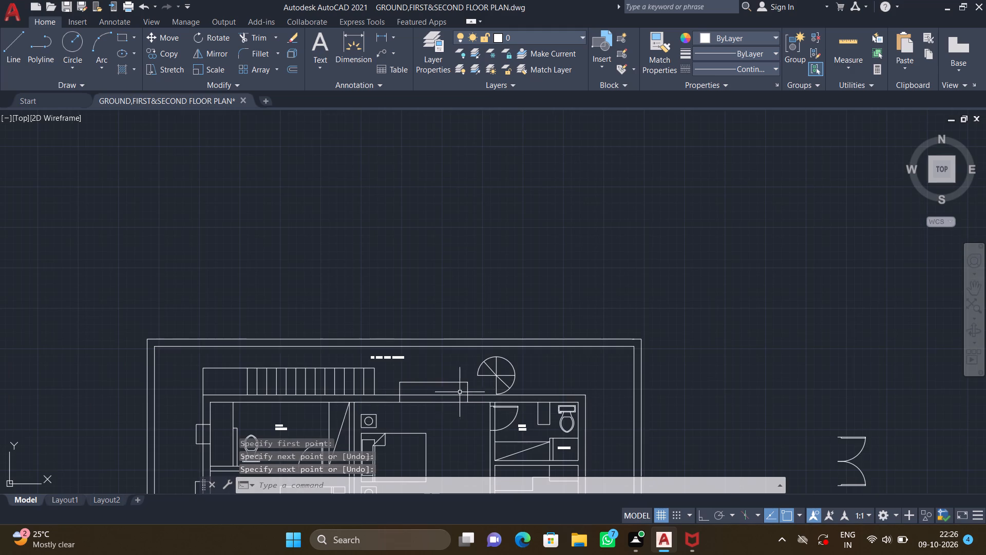
{"action": "middle_click_drag", "start_coordinate": [429, 380], "coordinate": [482, 332]}
{"action": "scroll", "coordinate": [484, 329], "scroll_direction": "down", "scroll_amount": 2}
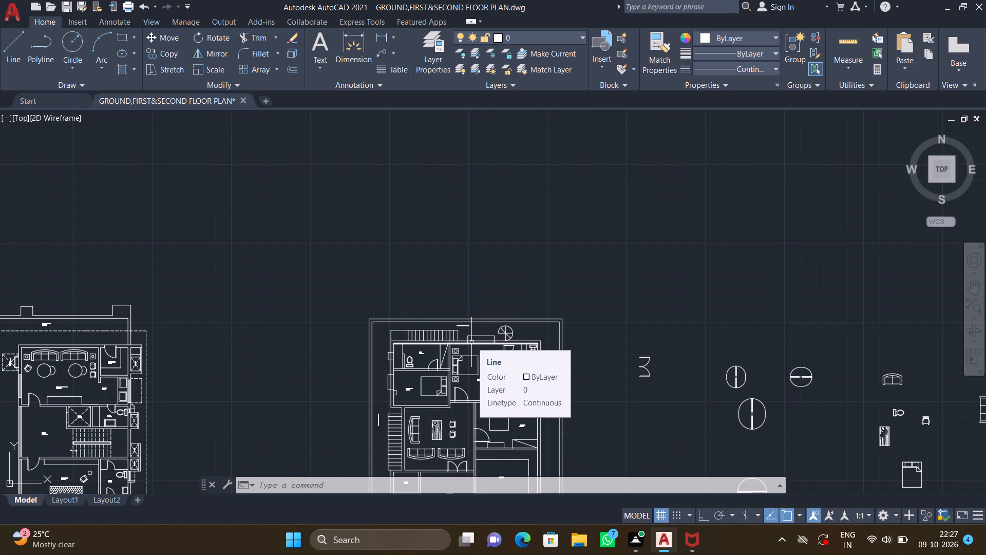
{"action": "middle_click_drag", "start_coordinate": [432, 353], "coordinate": [444, 336]}
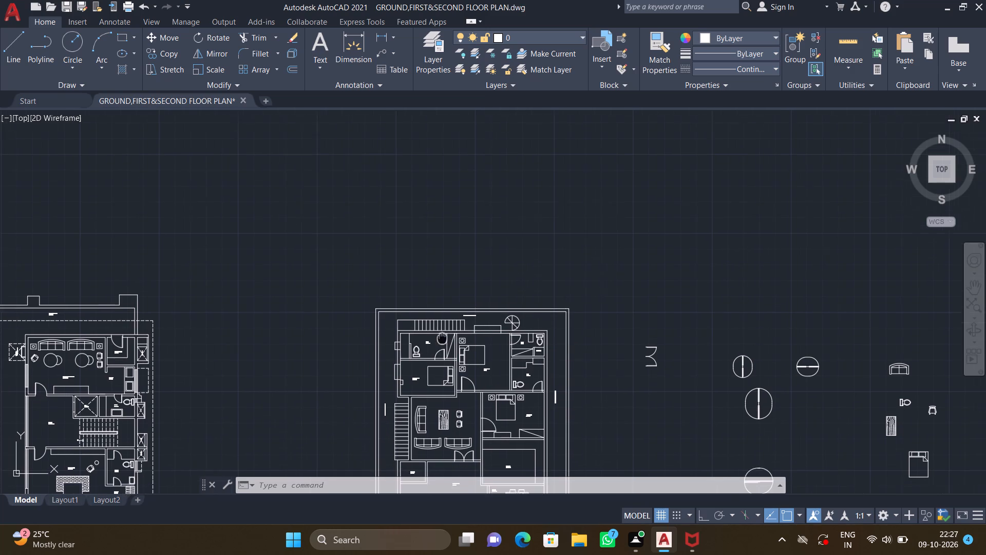
{"action": "middle_click_drag", "start_coordinate": [444, 336], "coordinate": [444, 335]}
{"action": "middle_click_drag", "start_coordinate": [393, 347], "coordinate": [389, 304]}
{"action": "scroll", "coordinate": [420, 345], "scroll_direction": "up", "scroll_amount": 2}
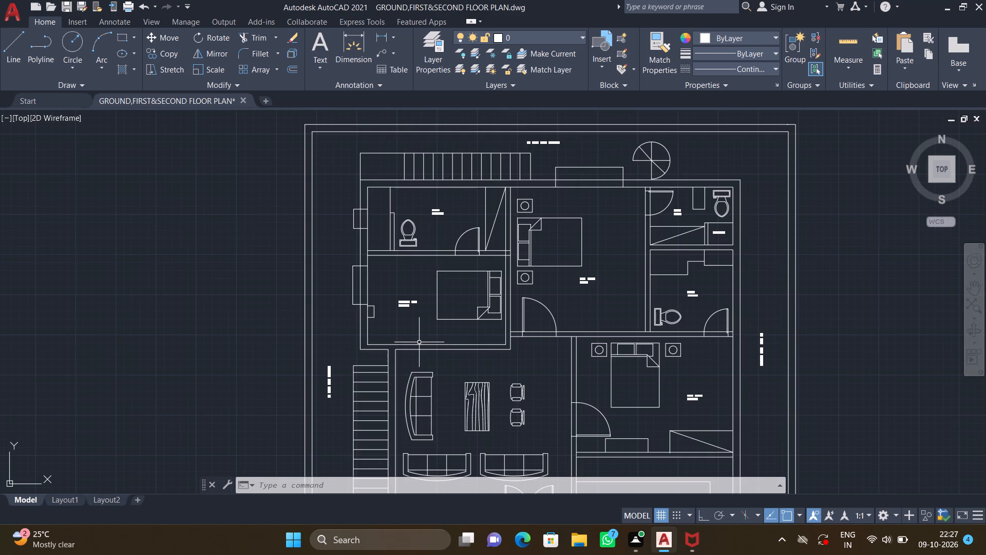
{"action": "type", "text": "TR"}
{"action": "key", "text": "Return"}
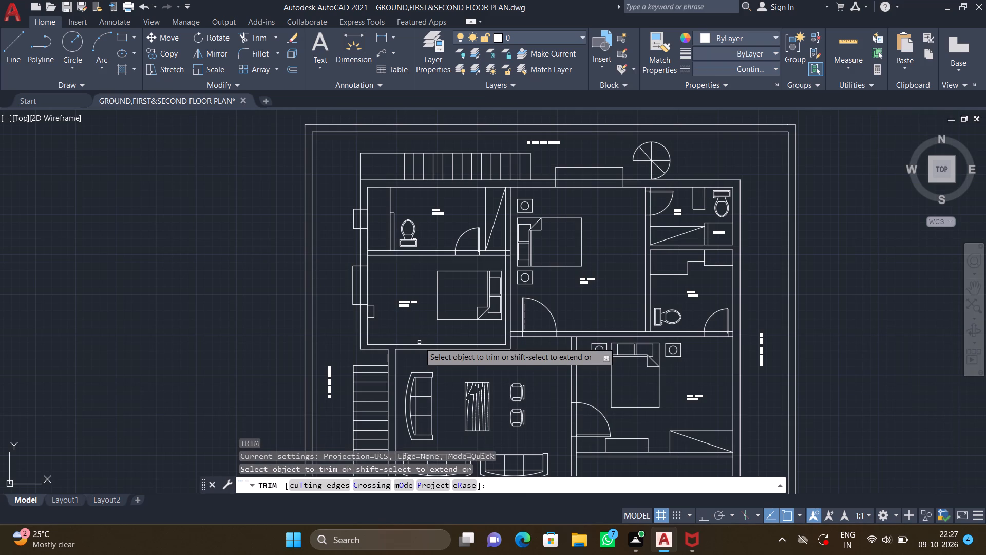
{"action": "middle_click_drag", "start_coordinate": [508, 379], "coordinate": [461, 328]}
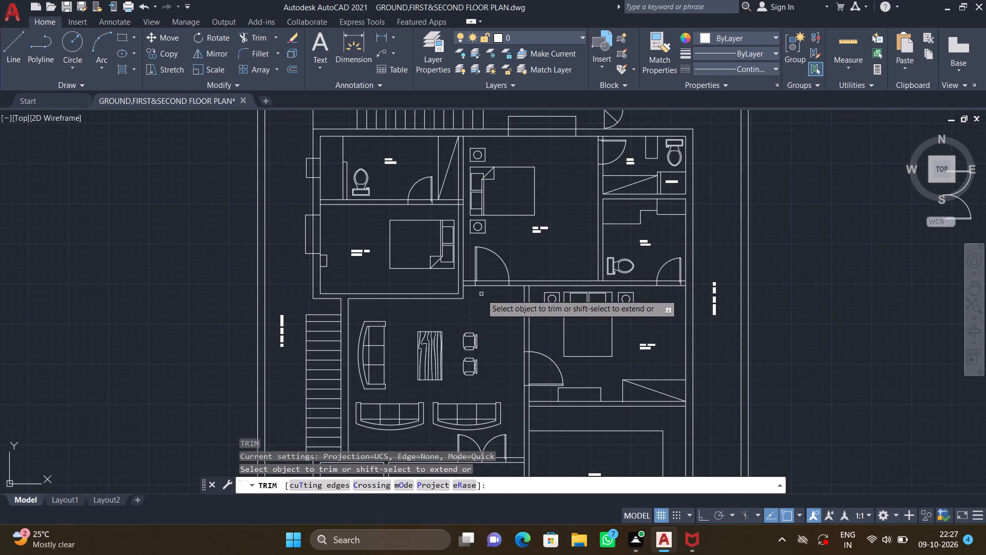
{"action": "scroll", "coordinate": [481, 289], "scroll_direction": "up", "scroll_amount": 2}
{"action": "left_click_drag", "start_coordinate": [496, 260], "coordinate": [484, 315]}
{"action": "scroll", "coordinate": [486, 303], "scroll_direction": "down", "scroll_amount": 1}
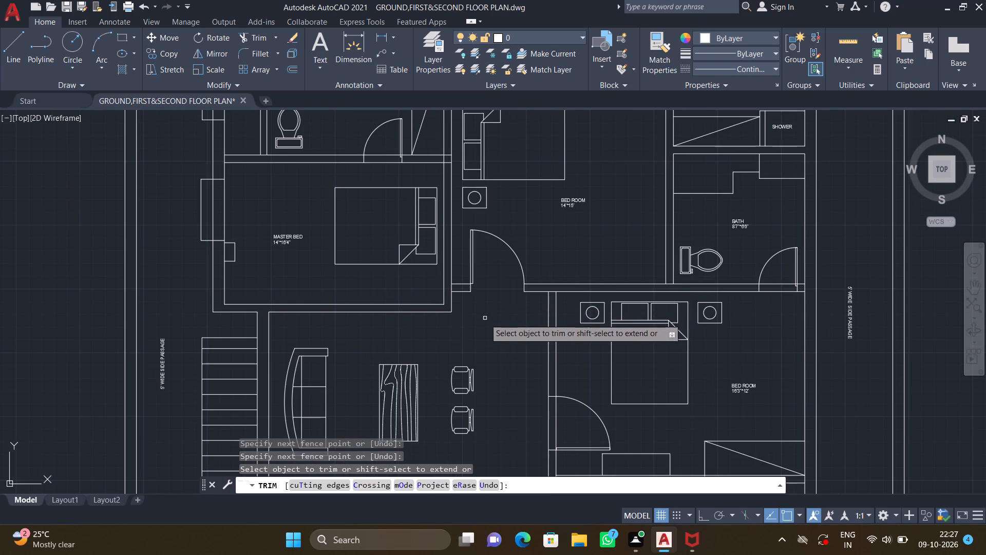
Trim the two wall lines across the door opening between the 14'4"*6'7" bath and the master bedroom.
{"action": "middle_click_drag", "start_coordinate": [472, 323], "coordinate": [470, 378]}
{"action": "scroll", "coordinate": [392, 240], "scroll_direction": "down", "scroll_amount": 1}
{"action": "middle_click_drag", "start_coordinate": [383, 238], "coordinate": [408, 252]}
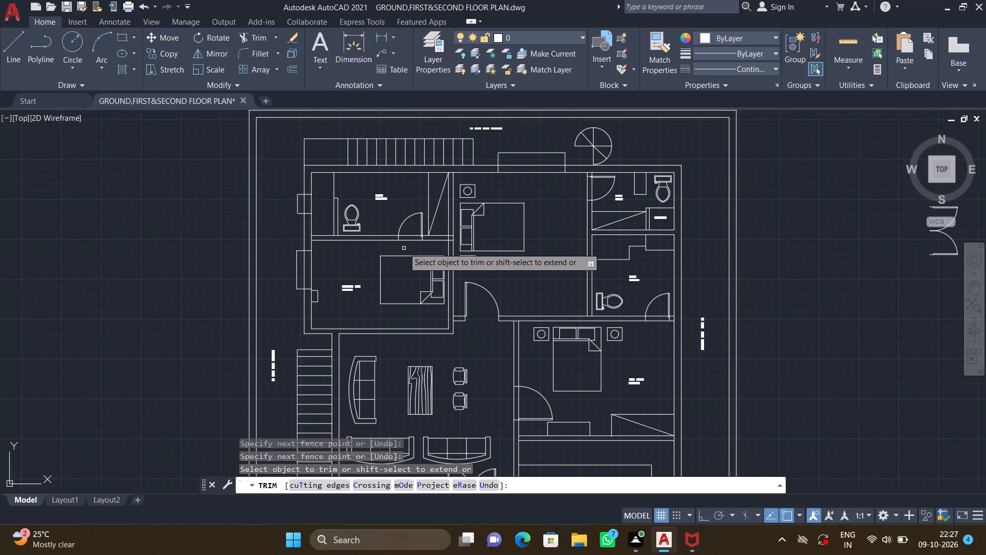
{"action": "scroll", "coordinate": [405, 238], "scroll_direction": "up", "scroll_amount": 2}
{"action": "left_click_drag", "start_coordinate": [410, 216], "coordinate": [408, 262]}
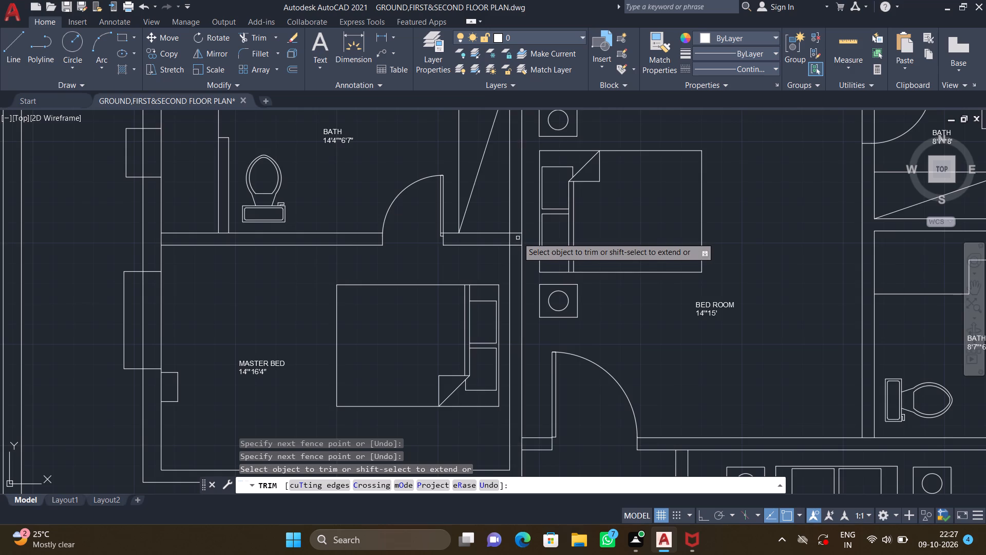
Trim the overlapping wall lines at the 14'4"*6'7" bath's junctions: both ends of its south wall and where its east partition meets the rear wall.
{"action": "scroll", "coordinate": [518, 236], "scroll_direction": "up", "scroll_amount": 2}
{"action": "left_click_drag", "start_coordinate": [510, 214], "coordinate": [510, 277]}
{"action": "left_click_drag", "start_coordinate": [502, 240], "coordinate": [466, 243]}
{"action": "scroll", "coordinate": [518, 289], "scroll_direction": "down", "scroll_amount": 3}
{"action": "middle_click_drag", "start_coordinate": [385, 299], "coordinate": [414, 301]}
{"action": "middle_click_drag", "start_coordinate": [568, 274], "coordinate": [489, 262]}
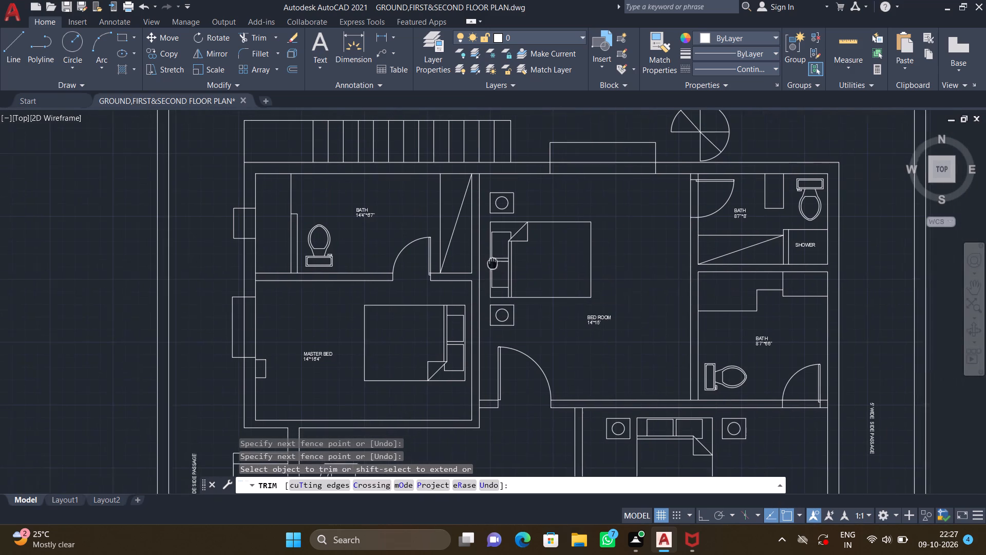
{"action": "middle_click_drag", "start_coordinate": [489, 262], "coordinate": [489, 263]}
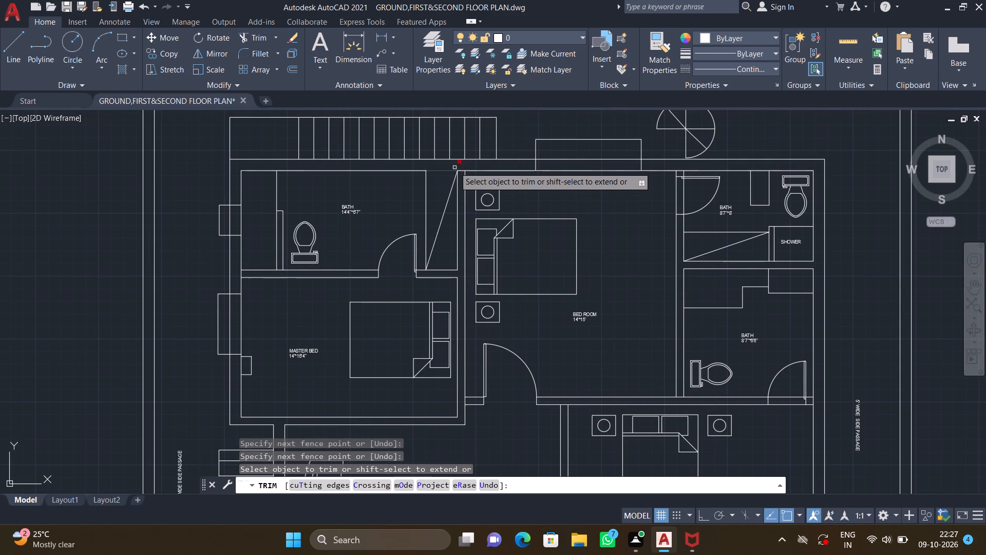
{"action": "scroll", "coordinate": [454, 168], "scroll_direction": "up", "scroll_amount": 3}
{"action": "left_click", "coordinate": [467, 176]}
{"action": "scroll", "coordinate": [350, 286], "scroll_direction": "down", "scroll_amount": 3}
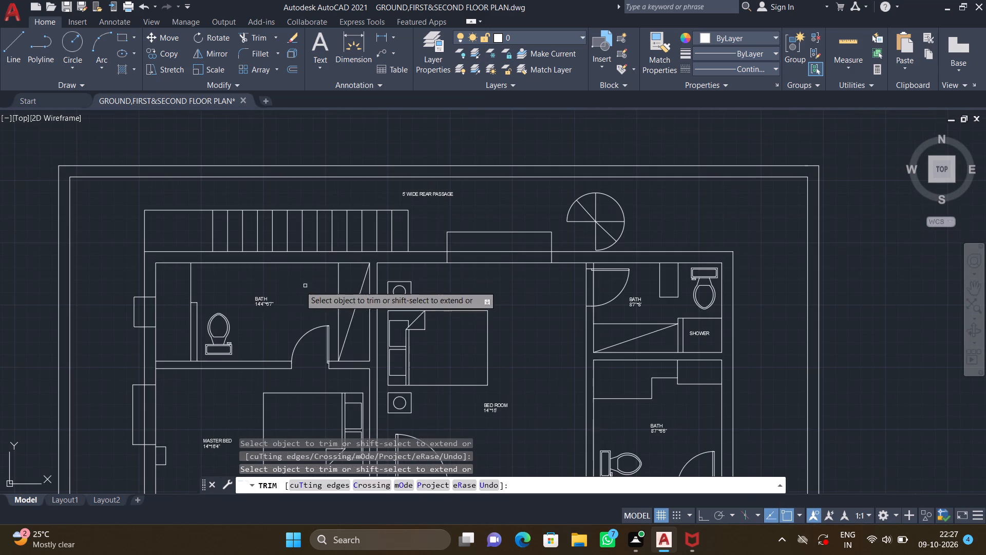
{"action": "middle_click_drag", "start_coordinate": [267, 274], "coordinate": [387, 219]}
{"action": "scroll", "coordinate": [268, 309], "scroll_direction": "up", "scroll_amount": 2}
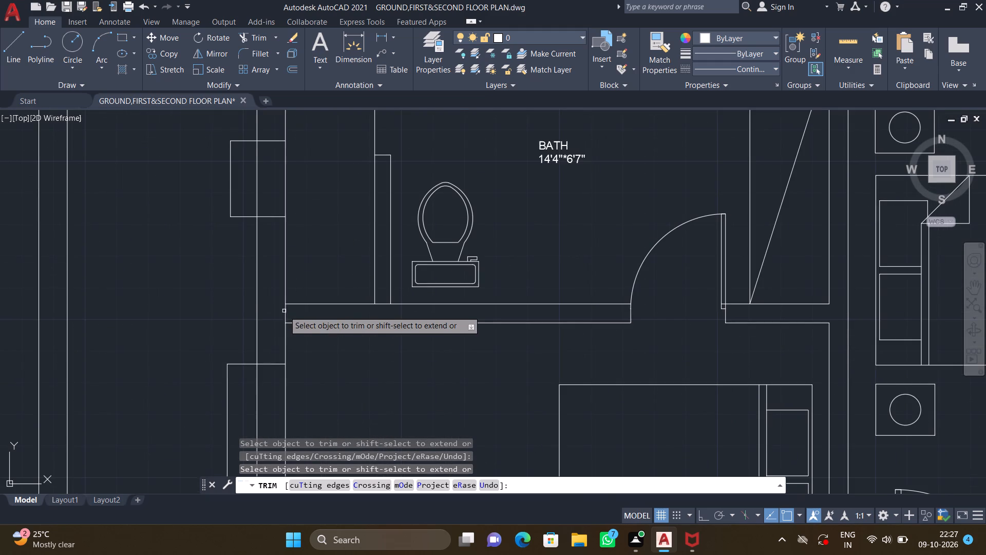
{"action": "left_click", "coordinate": [285, 310]}
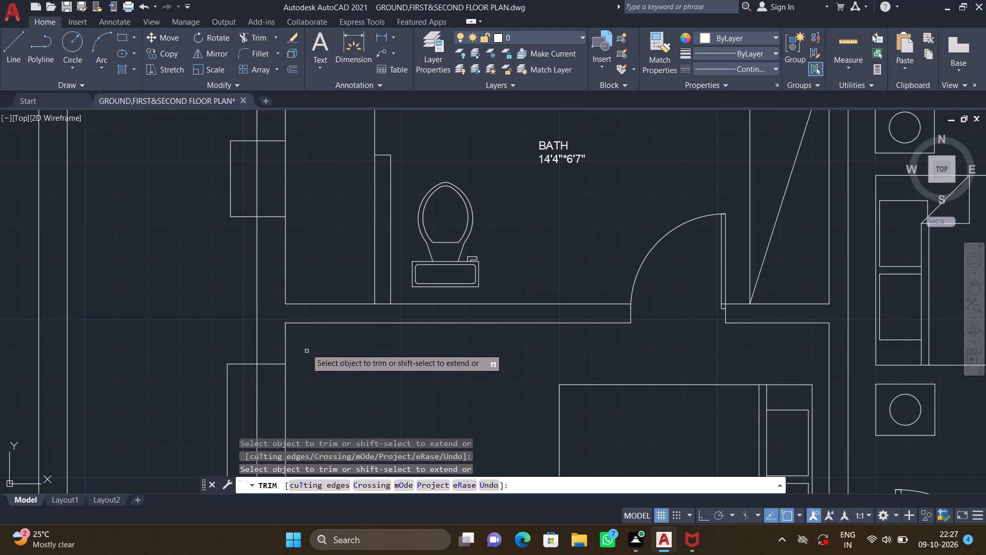
Trim the wall lines under both leaves of the double door between the sofa area and the stair lobby.
{"action": "scroll", "coordinate": [318, 327], "scroll_direction": "down", "scroll_amount": 3}
{"action": "middle_click_drag", "start_coordinate": [302, 332], "coordinate": [298, 318]}
{"action": "scroll", "coordinate": [298, 358], "scroll_direction": "up", "scroll_amount": 2}
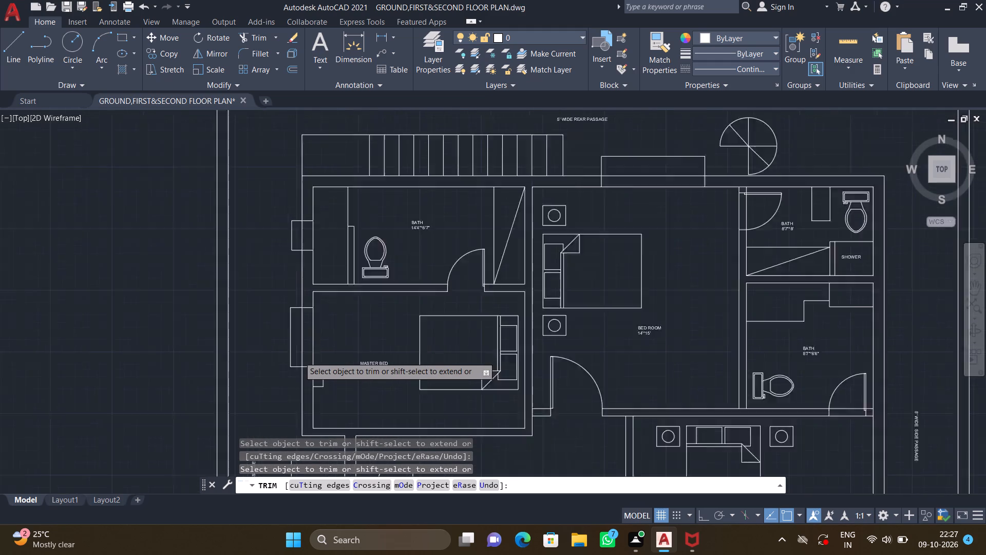
{"action": "scroll", "coordinate": [378, 381], "scroll_direction": "down", "scroll_amount": 1}
{"action": "middle_click_drag", "start_coordinate": [350, 360], "coordinate": [315, 286]}
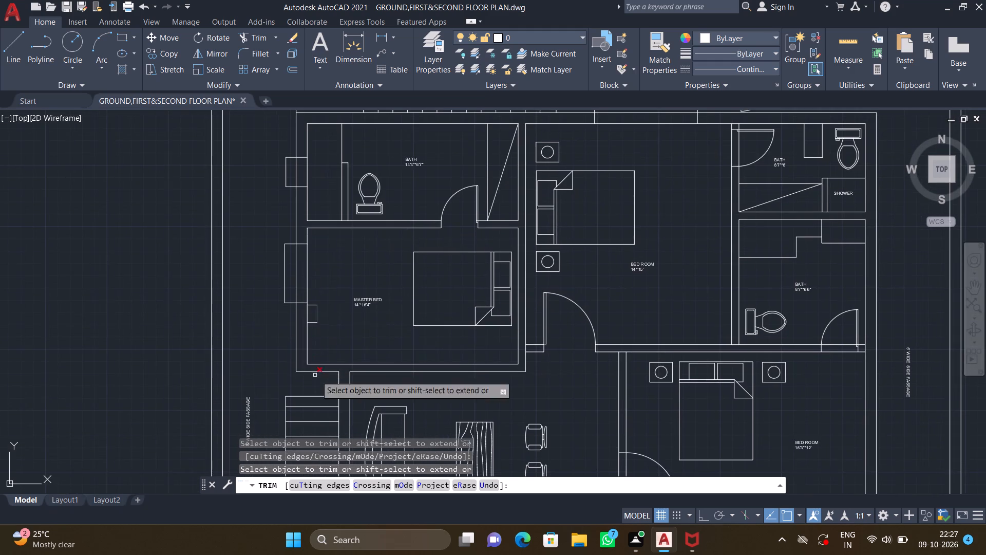
{"action": "scroll", "coordinate": [392, 413], "scroll_direction": "down", "scroll_amount": 1}
{"action": "middle_click_drag", "start_coordinate": [345, 352], "coordinate": [299, 284]}
{"action": "middle_click_drag", "start_coordinate": [416, 342], "coordinate": [352, 238]}
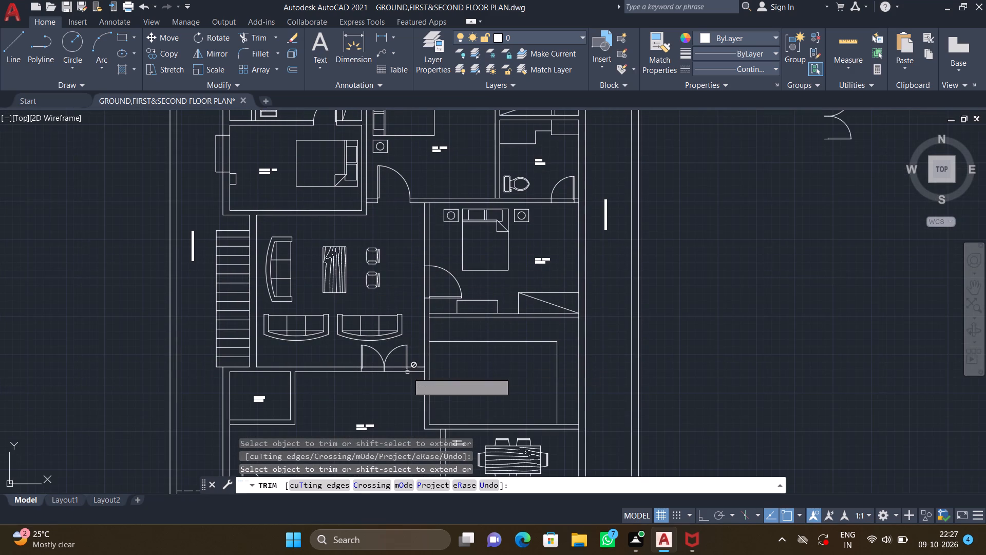
{"action": "middle_click_drag", "start_coordinate": [402, 357], "coordinate": [380, 280]}
{"action": "scroll", "coordinate": [369, 317], "scroll_direction": "up", "scroll_amount": 1}
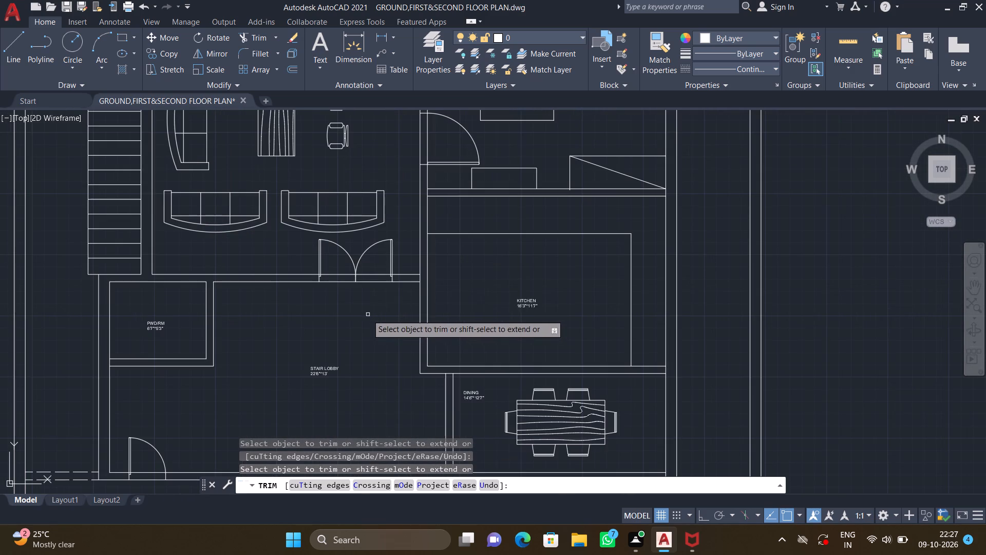
{"action": "left_click_drag", "start_coordinate": [331, 270], "coordinate": [337, 297]}
{"action": "scroll", "coordinate": [375, 289], "scroll_direction": "up", "scroll_amount": 2}
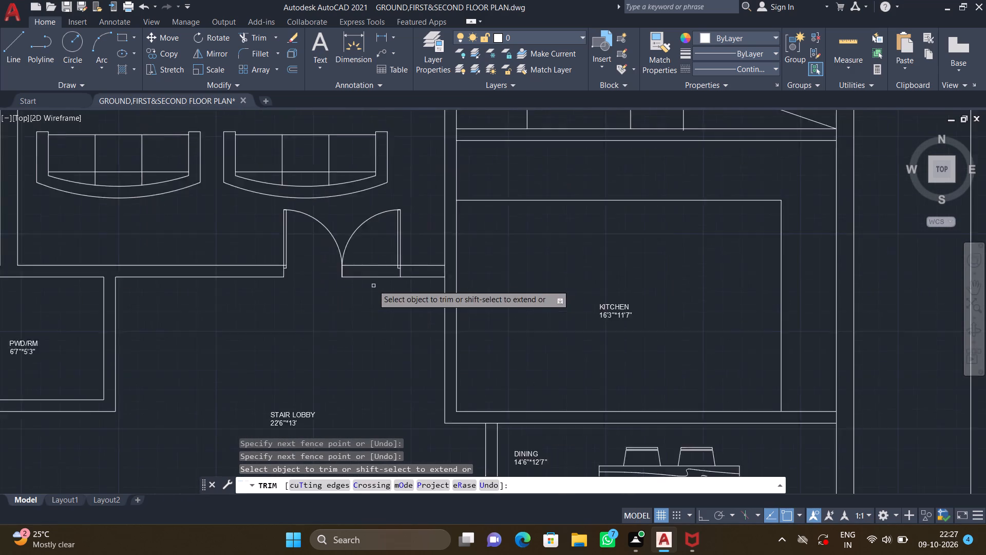
{"action": "left_click_drag", "start_coordinate": [365, 247], "coordinate": [382, 302]}
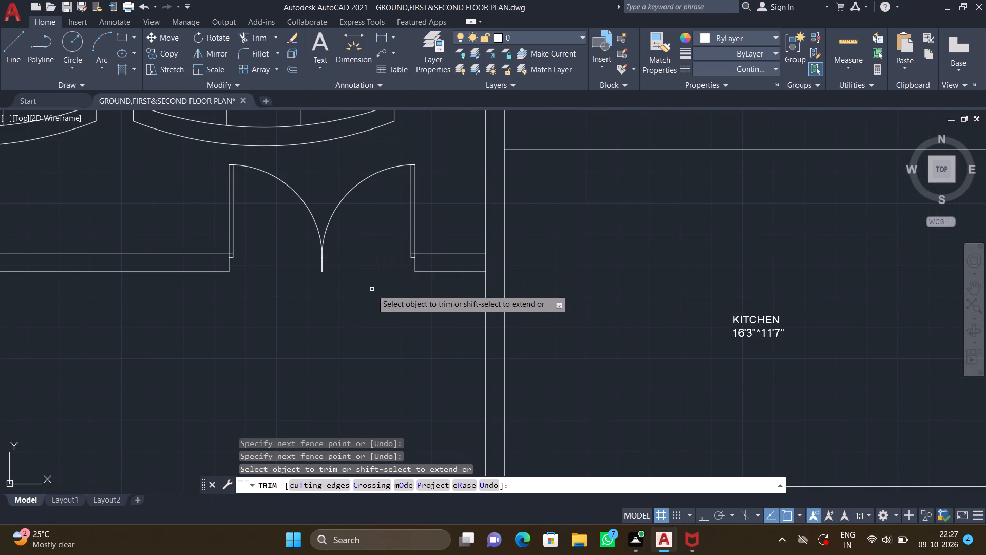
Trim the two wall lines across the single door opening between the stair lobby and the porch.
{"action": "scroll", "coordinate": [370, 291], "scroll_direction": "down", "scroll_amount": 2}
{"action": "middle_click_drag", "start_coordinate": [319, 333], "coordinate": [323, 323]}
{"action": "scroll", "coordinate": [324, 322], "scroll_direction": "down", "scroll_amount": 2}
{"action": "middle_click_drag", "start_coordinate": [300, 337], "coordinate": [314, 299]}
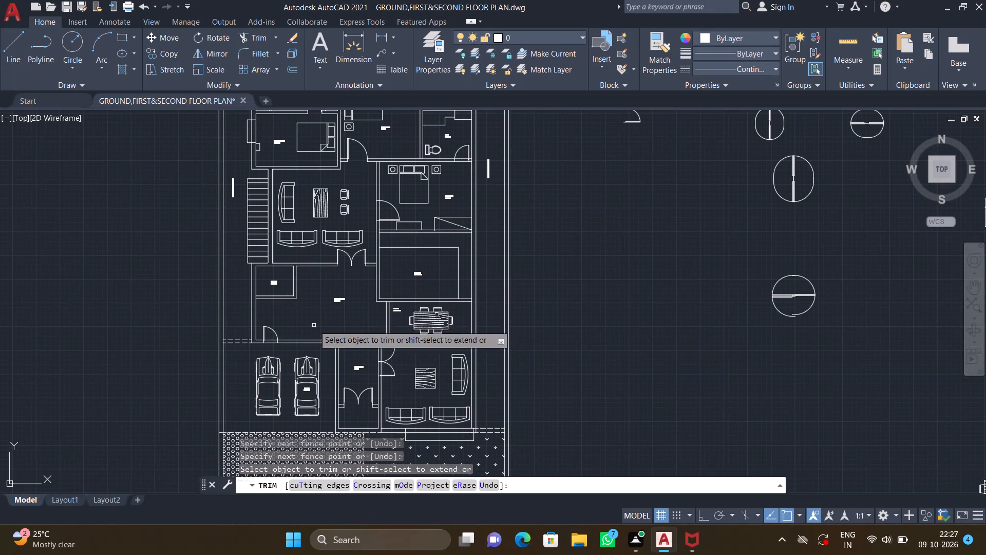
{"action": "middle_click_drag", "start_coordinate": [304, 330], "coordinate": [385, 258]}
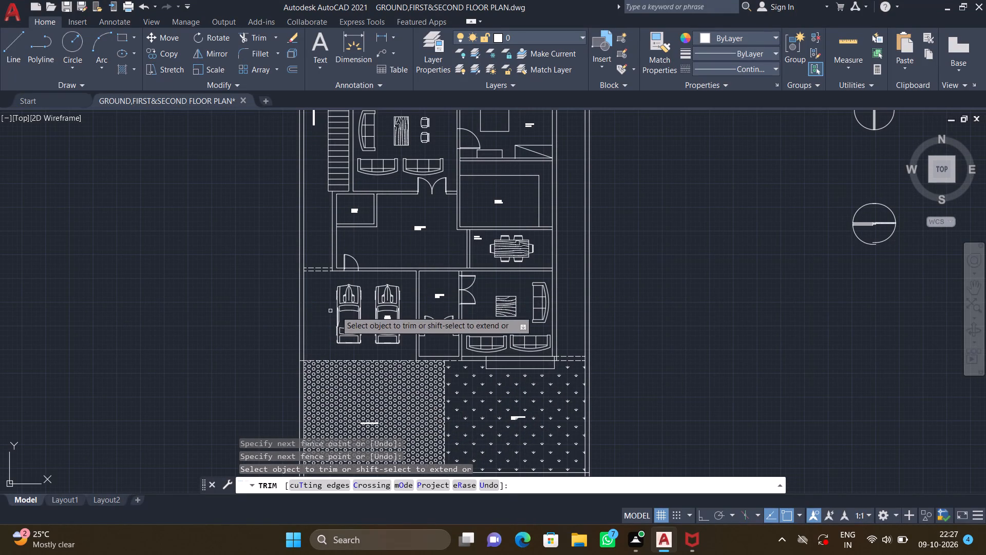
{"action": "scroll", "coordinate": [363, 273], "scroll_direction": "up", "scroll_amount": 4}
{"action": "left_click_drag", "start_coordinate": [321, 254], "coordinate": [316, 285]}
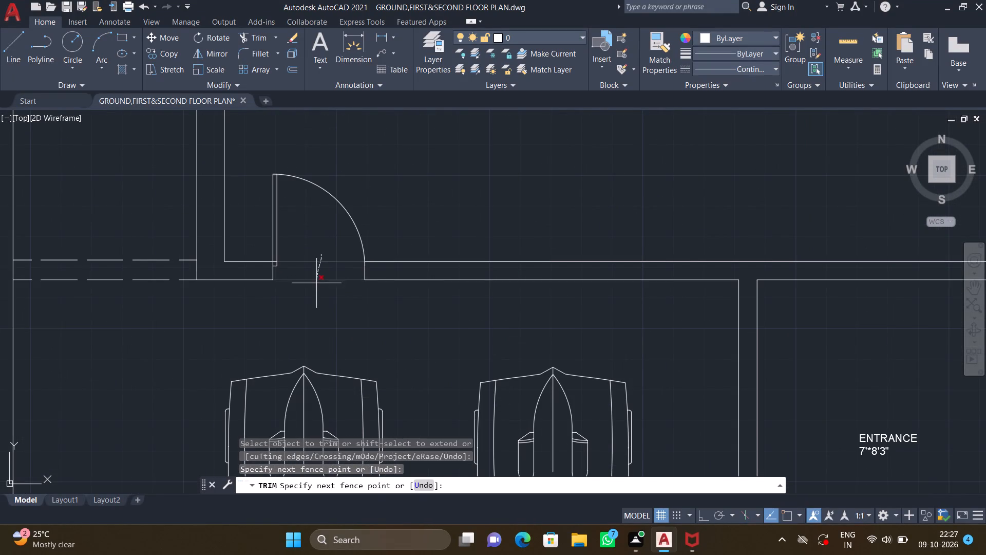
{"action": "left_click_drag", "start_coordinate": [316, 285], "coordinate": [316, 292]}
Trim the wall lines under both leaves of the double door between the entrance and the adjoining sitting room.
{"action": "scroll", "coordinate": [351, 298], "scroll_direction": "down", "scroll_amount": 3}
{"action": "middle_click_drag", "start_coordinate": [453, 336], "coordinate": [397, 261]}
{"action": "scroll", "coordinate": [409, 267], "scroll_direction": "down", "scroll_amount": 1}
{"action": "scroll", "coordinate": [466, 324], "scroll_direction": "up", "scroll_amount": 2}
{"action": "middle_click_drag", "start_coordinate": [392, 248], "coordinate": [397, 267]}
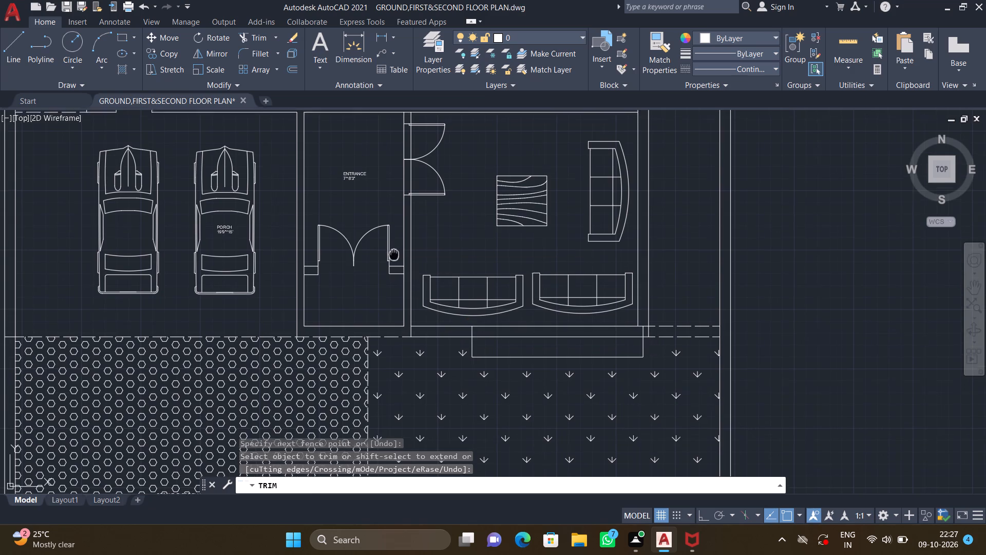
{"action": "middle_click_drag", "start_coordinate": [397, 267], "coordinate": [421, 342]}
{"action": "scroll", "coordinate": [427, 237], "scroll_direction": "up", "scroll_amount": 2}
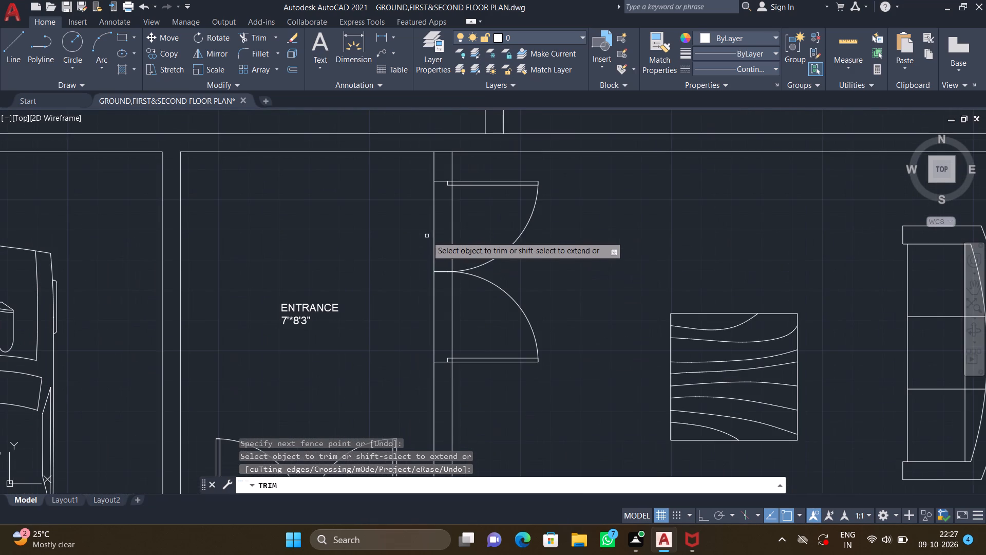
{"action": "left_click_drag", "start_coordinate": [431, 232], "coordinate": [455, 234]}
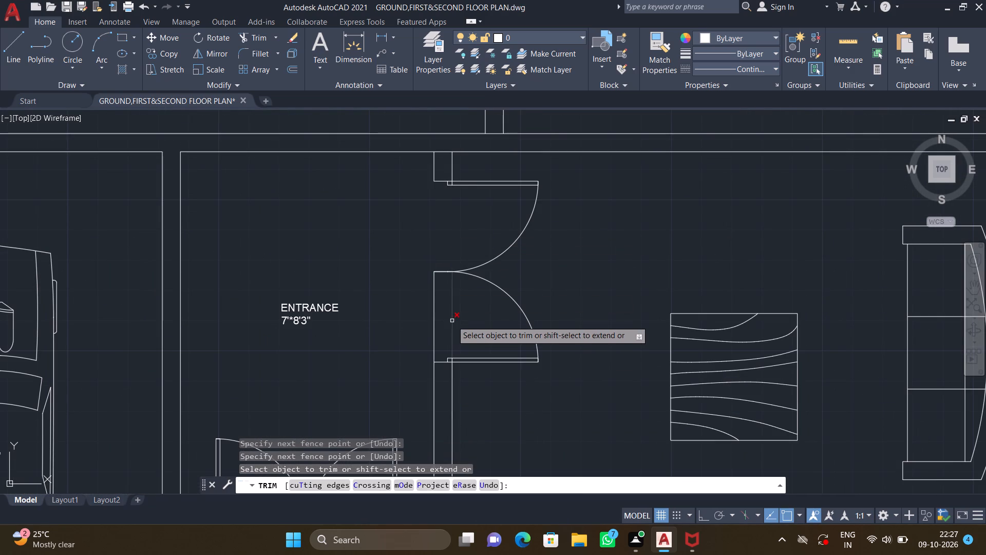
{"action": "left_click_drag", "start_coordinate": [452, 320], "coordinate": [434, 319]}
{"action": "double_click", "coordinate": [434, 319]}
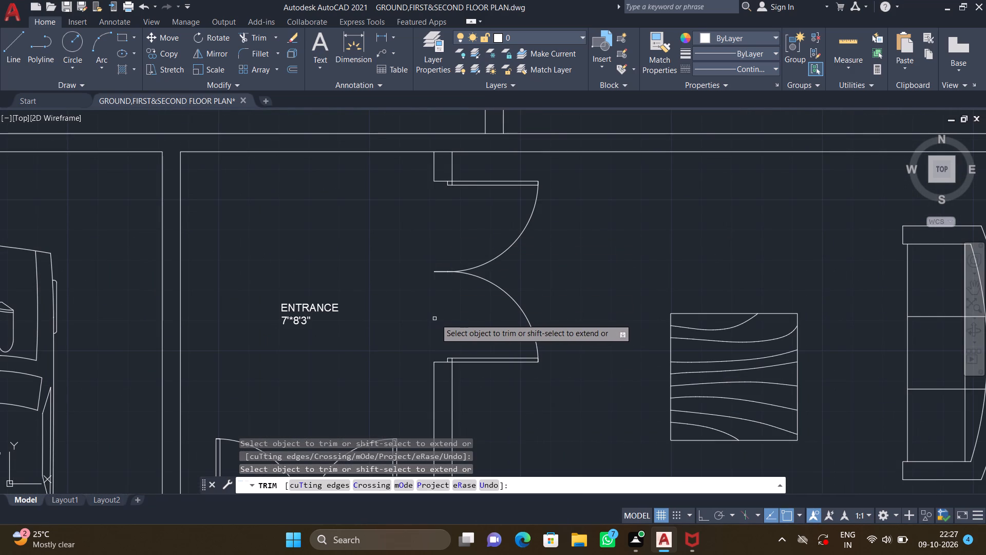
{"action": "left_click", "coordinate": [424, 307]}
Trim the two wall lines across the door opening between the 8'7"*6'6" bath and the 16'3"*12' bedroom.
{"action": "scroll", "coordinate": [488, 339], "scroll_direction": "down", "scroll_amount": 2}
{"action": "middle_click_drag", "start_coordinate": [485, 368], "coordinate": [424, 321]}
{"action": "scroll", "coordinate": [466, 354], "scroll_direction": "down", "scroll_amount": 1}
{"action": "middle_click_drag", "start_coordinate": [513, 379], "coordinate": [455, 289]}
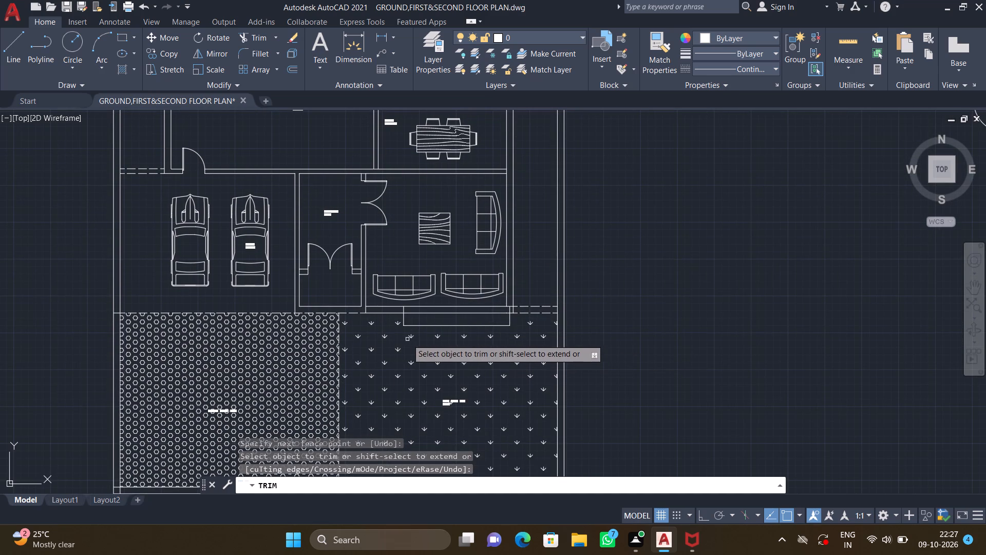
{"action": "scroll", "coordinate": [400, 315], "scroll_direction": "up", "scroll_amount": 1}
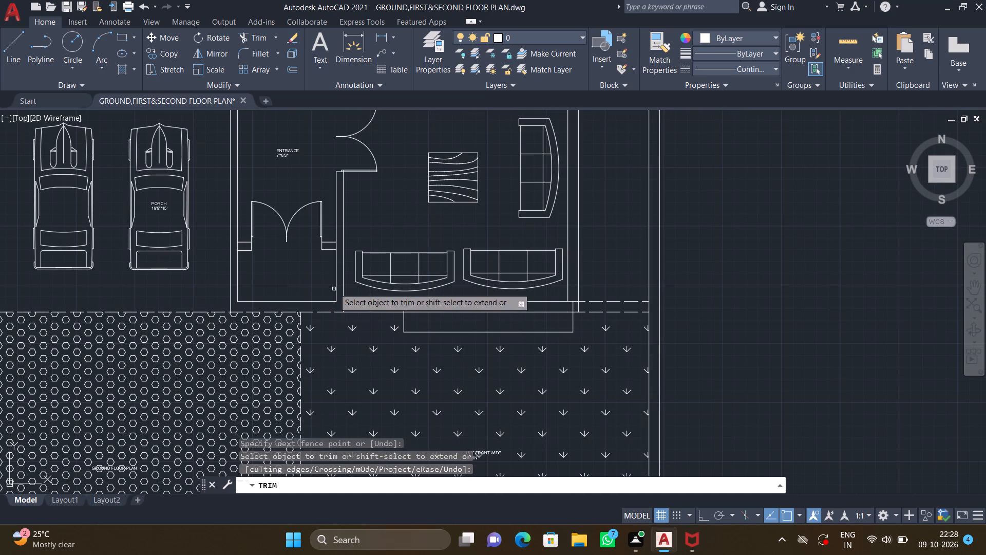
{"action": "middle_click_drag", "start_coordinate": [338, 297], "coordinate": [358, 365]}
{"action": "scroll", "coordinate": [365, 325], "scroll_direction": "down", "scroll_amount": 2}
{"action": "middle_click_drag", "start_coordinate": [454, 249], "coordinate": [445, 315]}
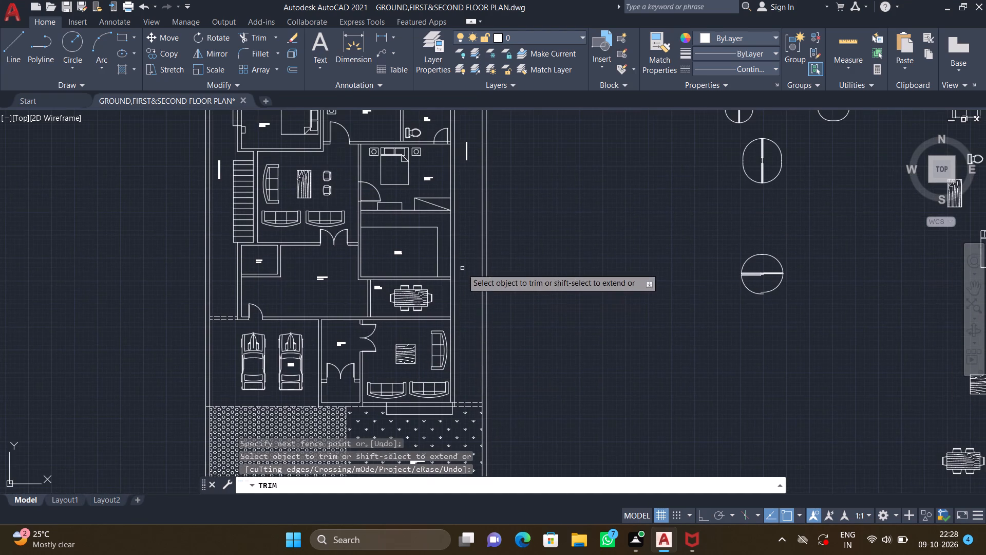
{"action": "middle_click_drag", "start_coordinate": [393, 238], "coordinate": [426, 270]}
{"action": "middle_click_drag", "start_coordinate": [467, 190], "coordinate": [463, 238]}
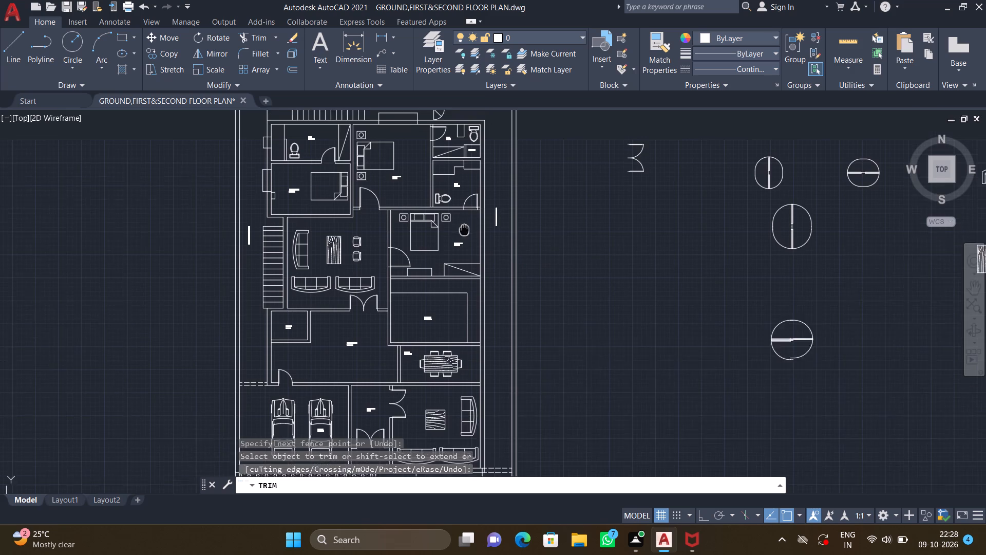
{"action": "middle_click_drag", "start_coordinate": [463, 238], "coordinate": [463, 239]}
{"action": "scroll", "coordinate": [469, 218], "scroll_direction": "up", "scroll_amount": 3}
{"action": "left_click_drag", "start_coordinate": [460, 221], "coordinate": [460, 253]}
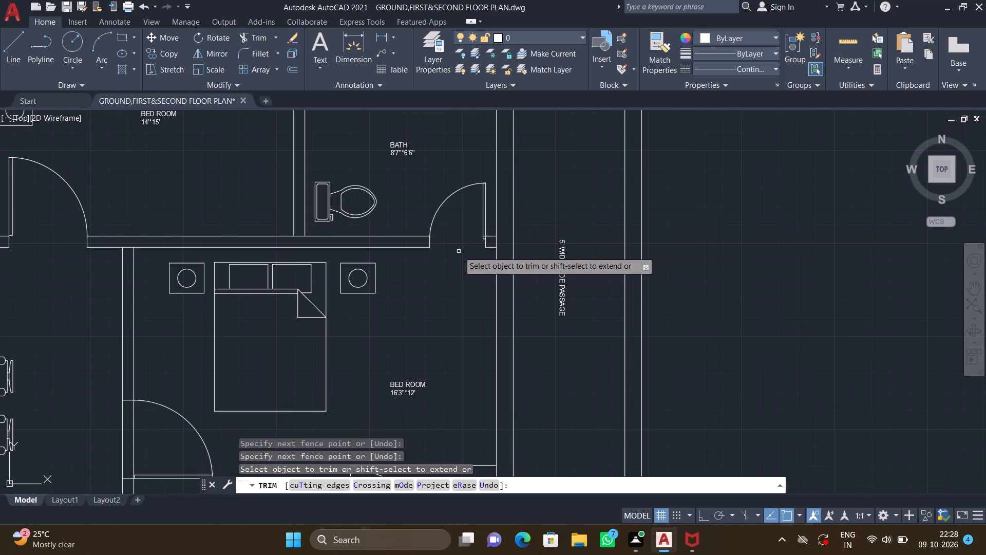
Trim the two wall lines across the door opening between the 14'*15' bedroom and the bath beside the shower.
{"action": "scroll", "coordinate": [462, 247], "scroll_direction": "down", "scroll_amount": 3}
{"action": "middle_click_drag", "start_coordinate": [492, 229], "coordinate": [491, 258]}
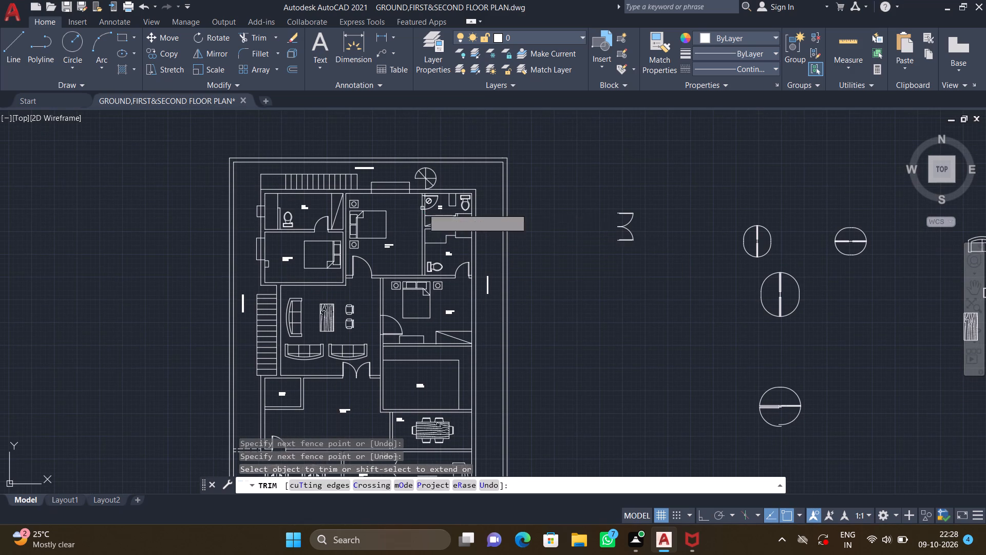
{"action": "scroll", "coordinate": [425, 208], "scroll_direction": "up", "scroll_amount": 3}
{"action": "left_click_drag", "start_coordinate": [393, 188], "coordinate": [418, 190]}
Trim the two wall lines across the door opening in the west wall of the 16'3"*12' bedroom.
{"action": "scroll", "coordinate": [355, 201], "scroll_direction": "down", "scroll_amount": 2}
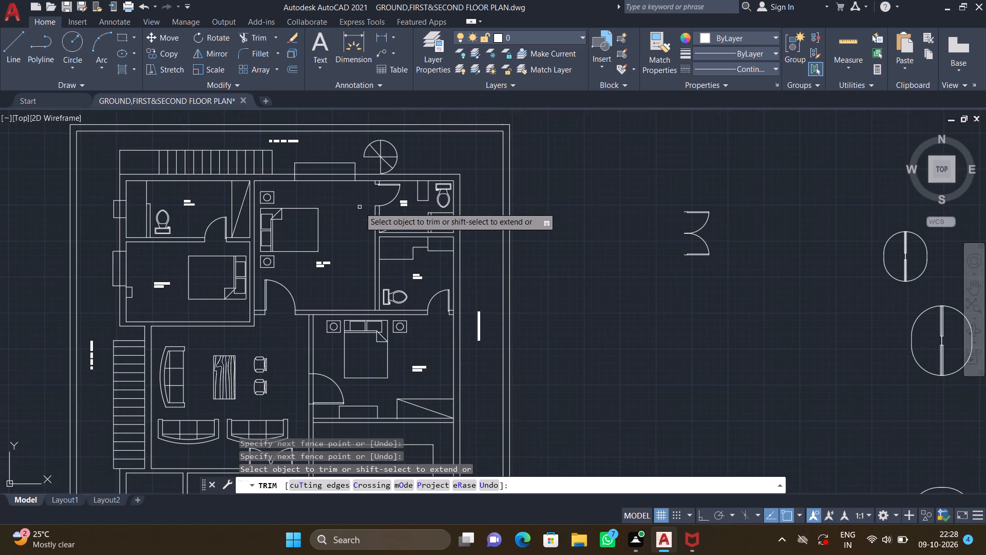
{"action": "middle_click_drag", "start_coordinate": [346, 250], "coordinate": [363, 242]}
{"action": "scroll", "coordinate": [363, 242], "scroll_direction": "down", "scroll_amount": 1}
{"action": "scroll", "coordinate": [185, 90], "scroll_direction": "down", "scroll_amount": 1}
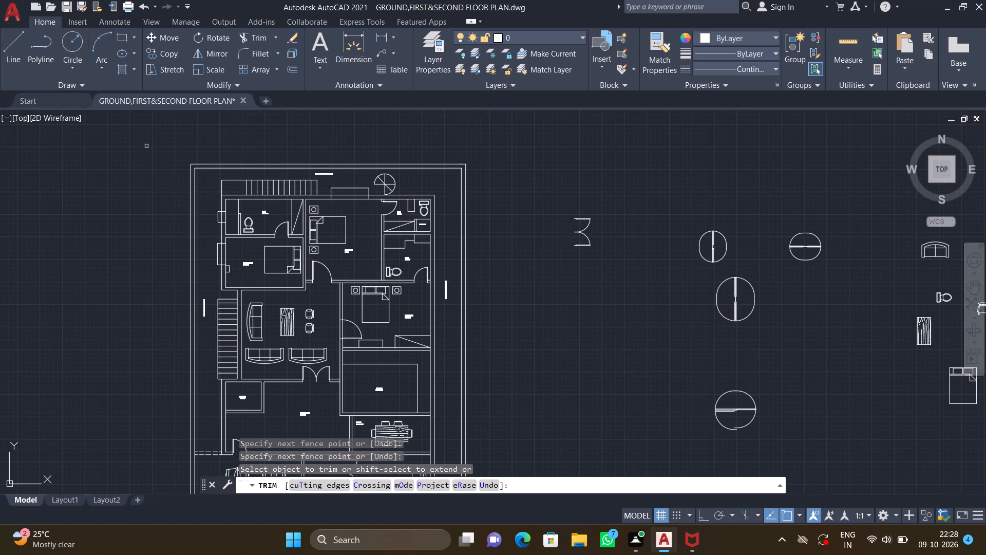
{"action": "middle_click_drag", "start_coordinate": [323, 351], "coordinate": [371, 302]}
{"action": "middle_click_drag", "start_coordinate": [371, 345], "coordinate": [371, 309]}
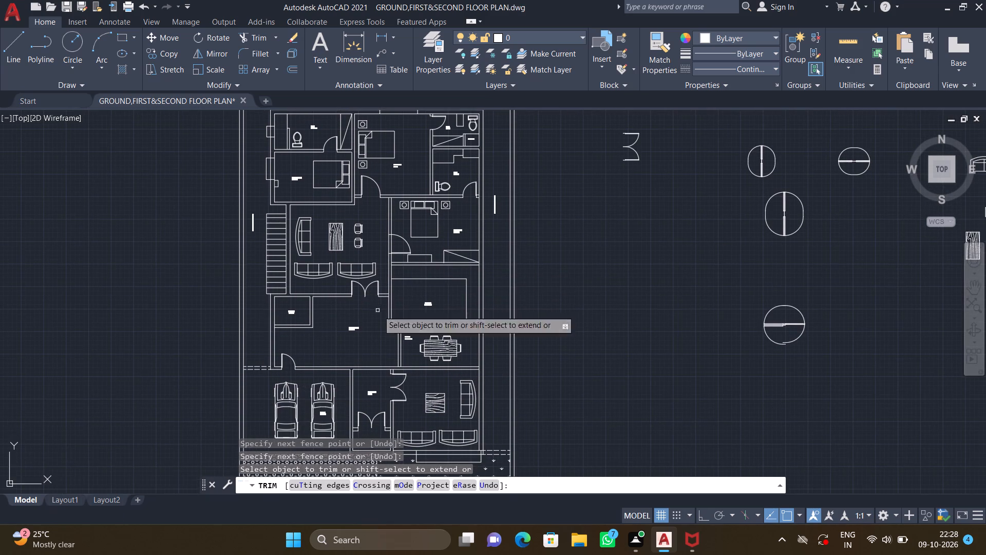
{"action": "scroll", "coordinate": [391, 242], "scroll_direction": "up", "scroll_amount": 2}
{"action": "left_click_drag", "start_coordinate": [395, 246], "coordinate": [375, 248]}
{"action": "left_click", "coordinate": [374, 248]}
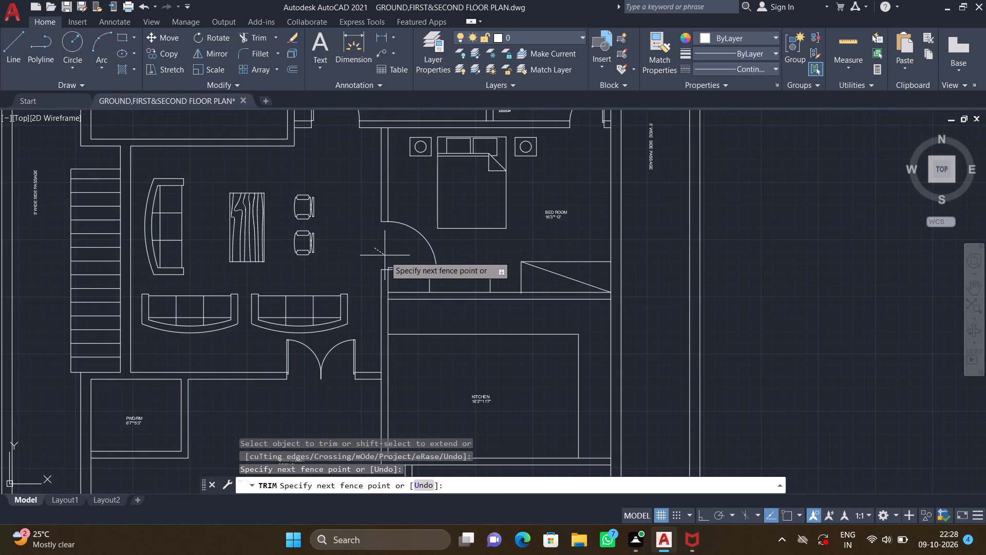
{"action": "left_click", "coordinate": [385, 245]}
Trim the inner east wall line where the wall between the kitchen and dining room meets it.
{"action": "middle_click_drag", "start_coordinate": [429, 363], "coordinate": [415, 329]}
{"action": "scroll", "coordinate": [416, 329], "scroll_direction": "down", "scroll_amount": 1}
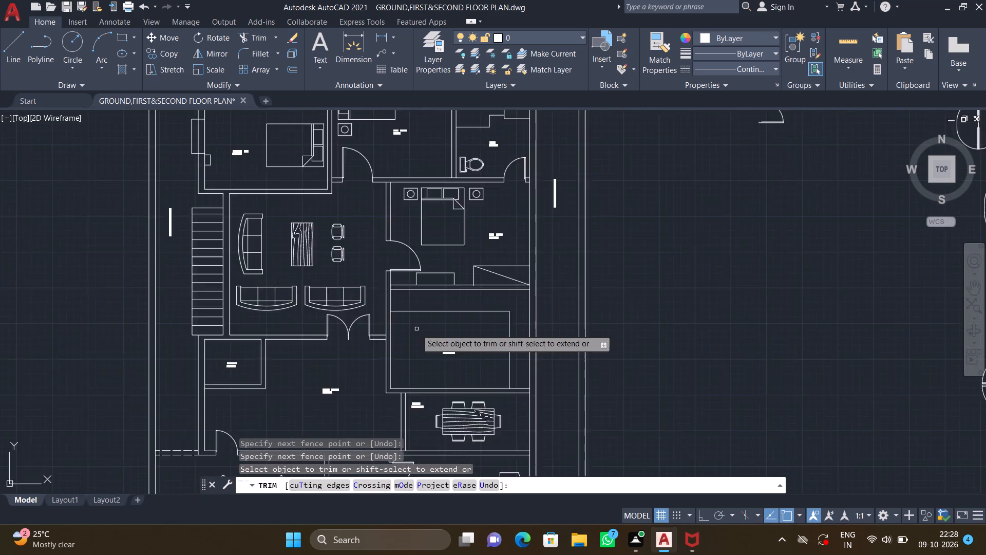
{"action": "scroll", "coordinate": [418, 329], "scroll_direction": "down", "scroll_amount": 1}
{"action": "middle_click_drag", "start_coordinate": [410, 343], "coordinate": [400, 309]}
{"action": "middle_click_drag", "start_coordinate": [397, 351], "coordinate": [384, 310]}
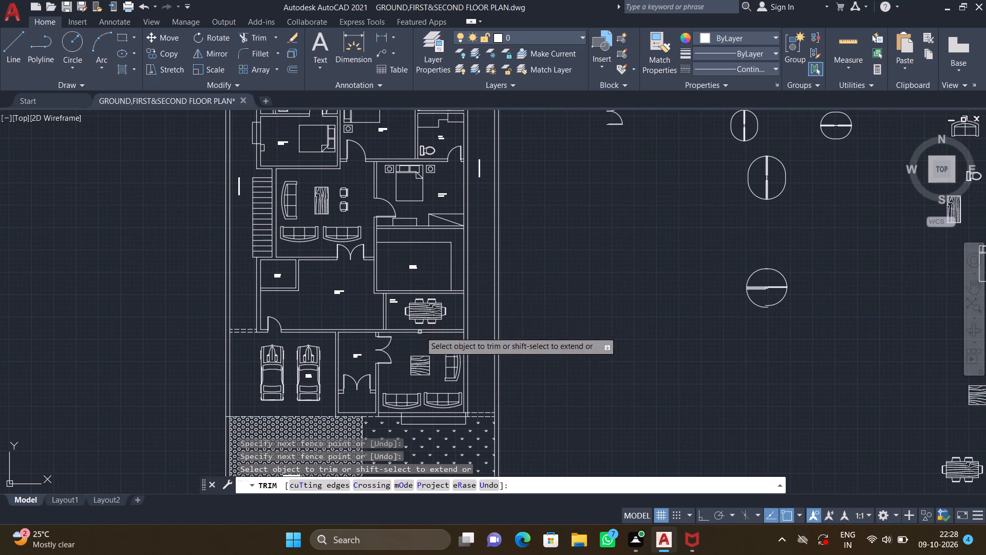
{"action": "scroll", "coordinate": [468, 295], "scroll_direction": "up", "scroll_amount": 5}
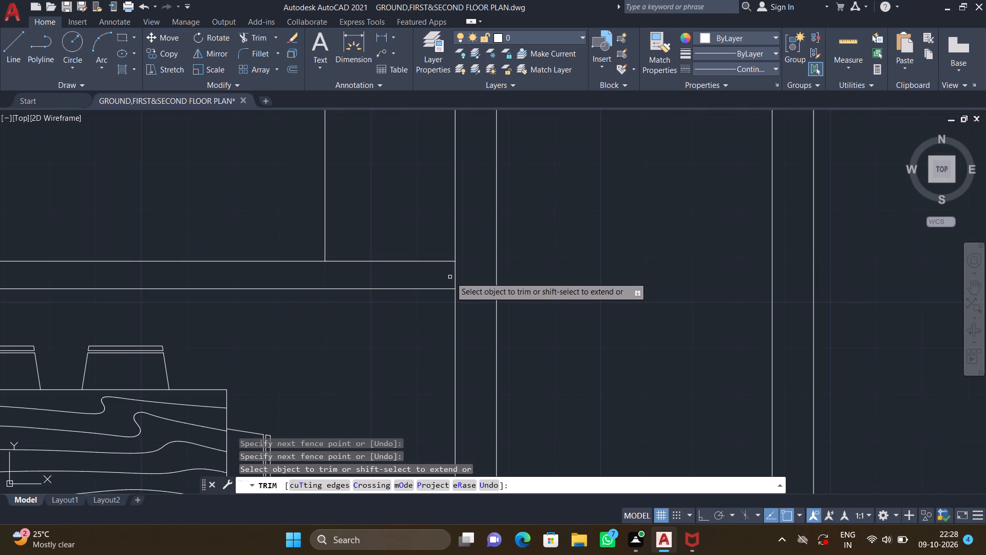
{"action": "left_click", "coordinate": [457, 275]}
{"action": "left_click", "coordinate": [451, 272]}
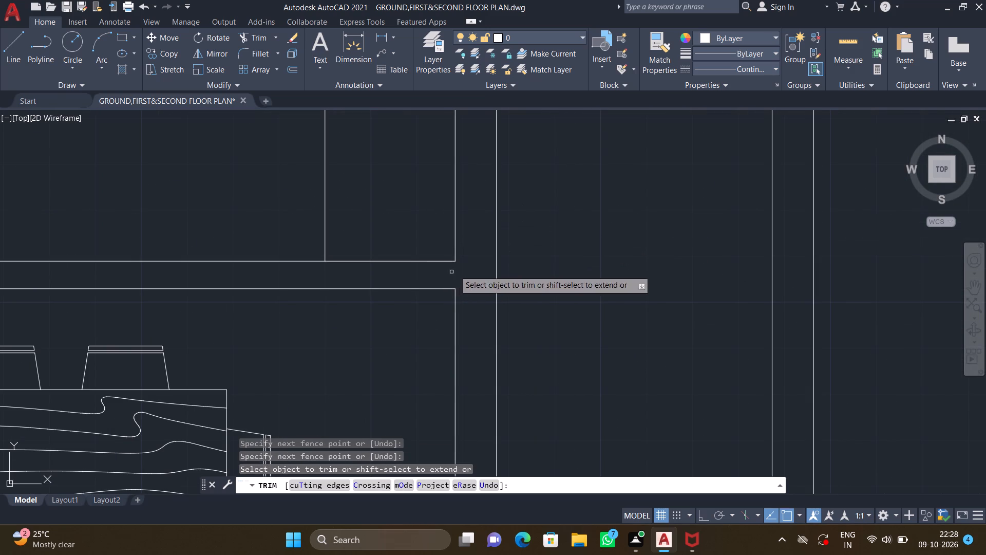
Trim the inner east wall line where the wall between the 16'3"*12' bedroom and the kitchen meets it.
{"action": "scroll", "coordinate": [532, 233], "scroll_direction": "down", "scroll_amount": 2}
{"action": "middle_click_drag", "start_coordinate": [537, 184], "coordinate": [518, 334]}
{"action": "scroll", "coordinate": [518, 331], "scroll_direction": "down", "scroll_amount": 1}
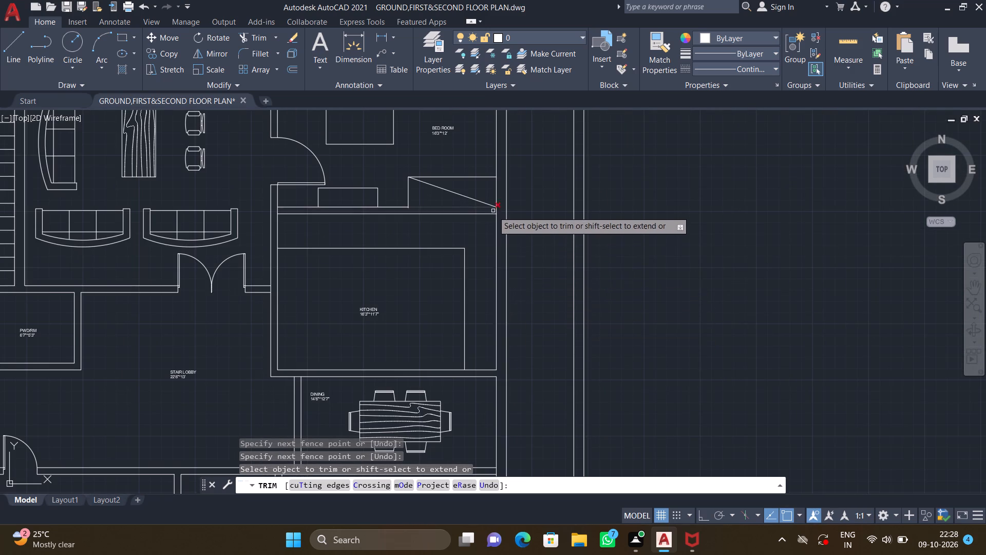
{"action": "scroll", "coordinate": [492, 214], "scroll_direction": "up", "scroll_amount": 2}
{"action": "left_click", "coordinate": [499, 205]}
{"action": "scroll", "coordinate": [538, 232], "scroll_direction": "down", "scroll_amount": 3}
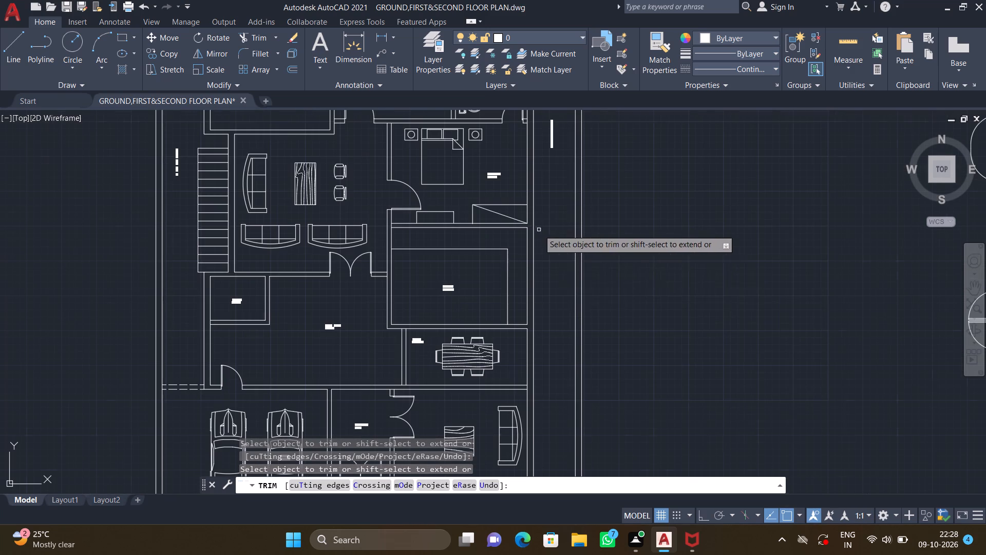
Trim the inner east wall line where the wall between the 8'7"*6'6" bath and the 16'3"*12' bedroom meets it.
{"action": "middle_click_drag", "start_coordinate": [554, 299], "coordinate": [523, 399]}
{"action": "scroll", "coordinate": [494, 224], "scroll_direction": "up", "scroll_amount": 2}
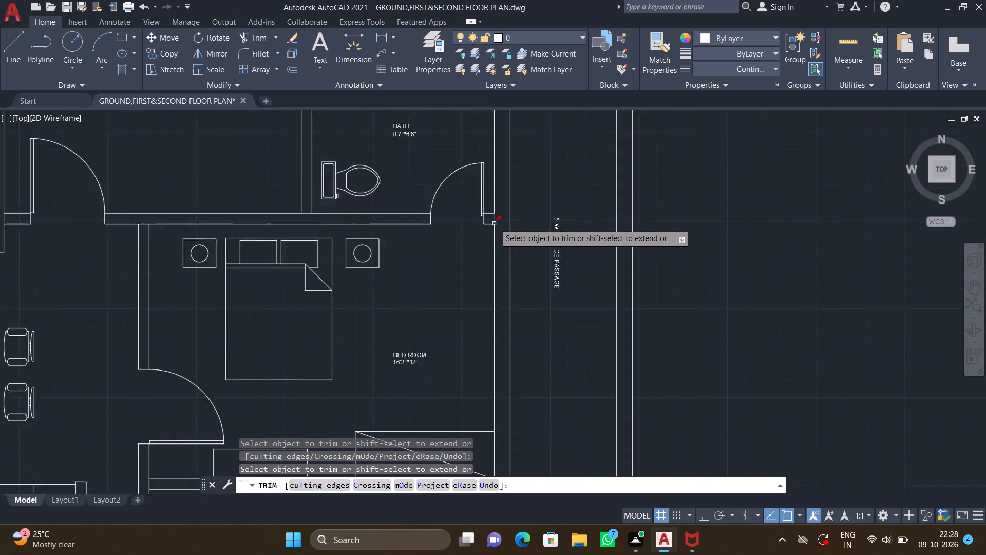
{"action": "scroll", "coordinate": [495, 224], "scroll_direction": "up", "scroll_amount": 3}
{"action": "left_click", "coordinate": [489, 214]}
{"action": "scroll", "coordinate": [519, 290], "scroll_direction": "down", "scroll_amount": 3}
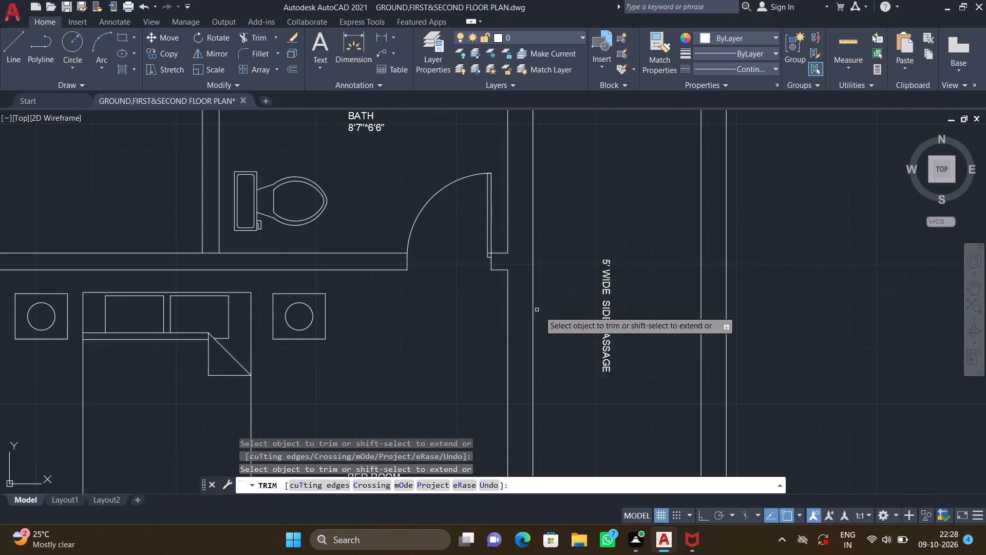
Trim the two overlapping inner line ends at the southeast corner of the boundary wall, beside the front lawn.
{"action": "scroll", "coordinate": [554, 372], "scroll_direction": "down", "scroll_amount": 4}
{"action": "middle_click_drag", "start_coordinate": [558, 406], "coordinate": [493, 311]}
{"action": "scroll", "coordinate": [495, 311], "scroll_direction": "down", "scroll_amount": 2}
{"action": "middle_click_drag", "start_coordinate": [494, 394], "coordinate": [460, 339]}
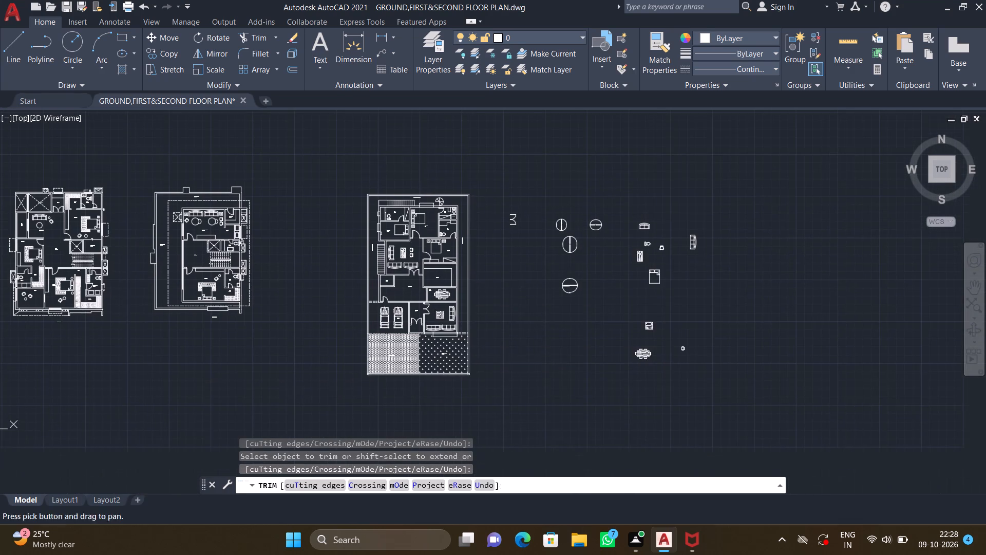
{"action": "scroll", "coordinate": [461, 357], "scroll_direction": "up", "scroll_amount": 4}
{"action": "middle_click_drag", "start_coordinate": [453, 282], "coordinate": [421, 217]}
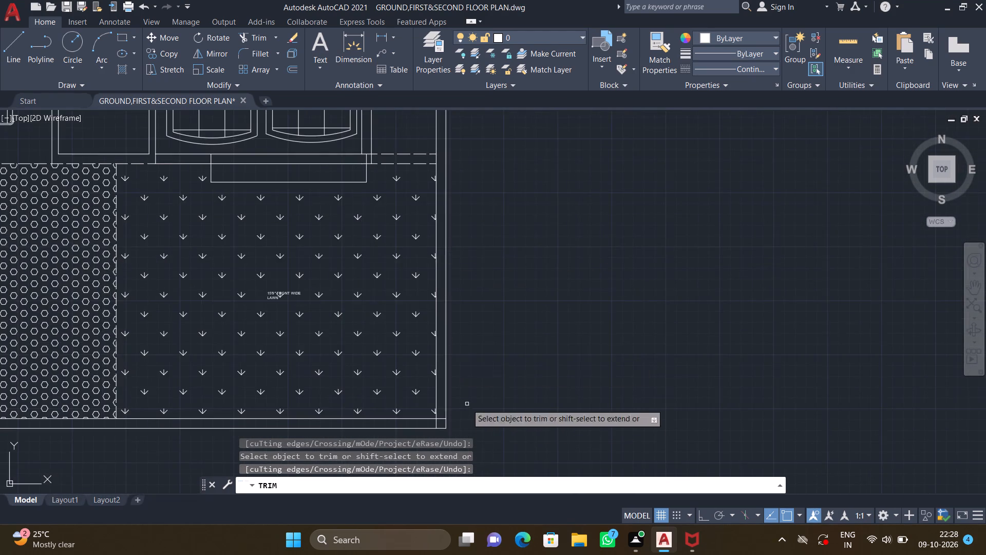
{"action": "middle_click_drag", "start_coordinate": [454, 399], "coordinate": [416, 289]}
{"action": "scroll", "coordinate": [447, 386], "scroll_direction": "down", "scroll_amount": 1}
{"action": "scroll", "coordinate": [411, 312], "scroll_direction": "up", "scroll_amount": 3}
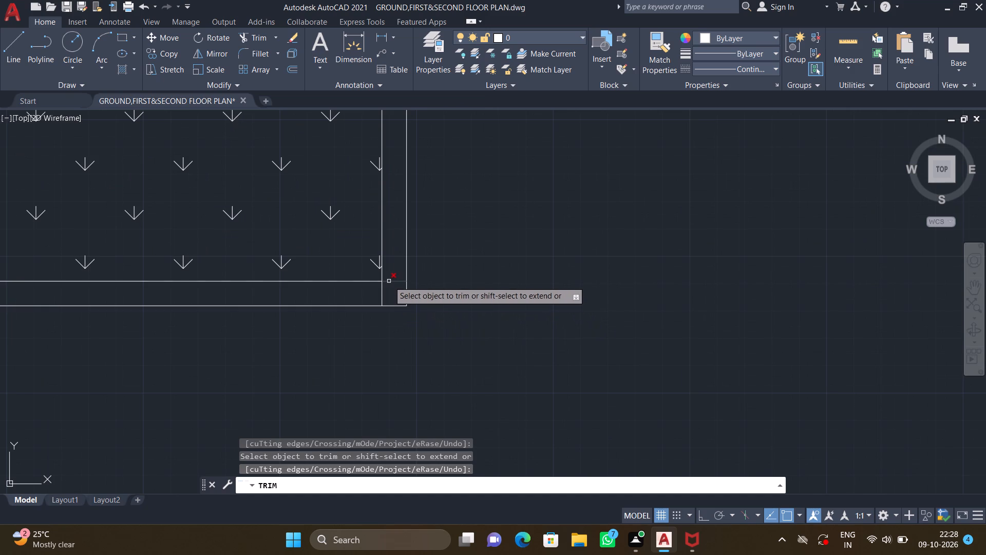
{"action": "left_click", "coordinate": [389, 281]}
{"action": "left_click", "coordinate": [382, 294]}
{"action": "scroll", "coordinate": [472, 289], "scroll_direction": "down", "scroll_amount": 3}
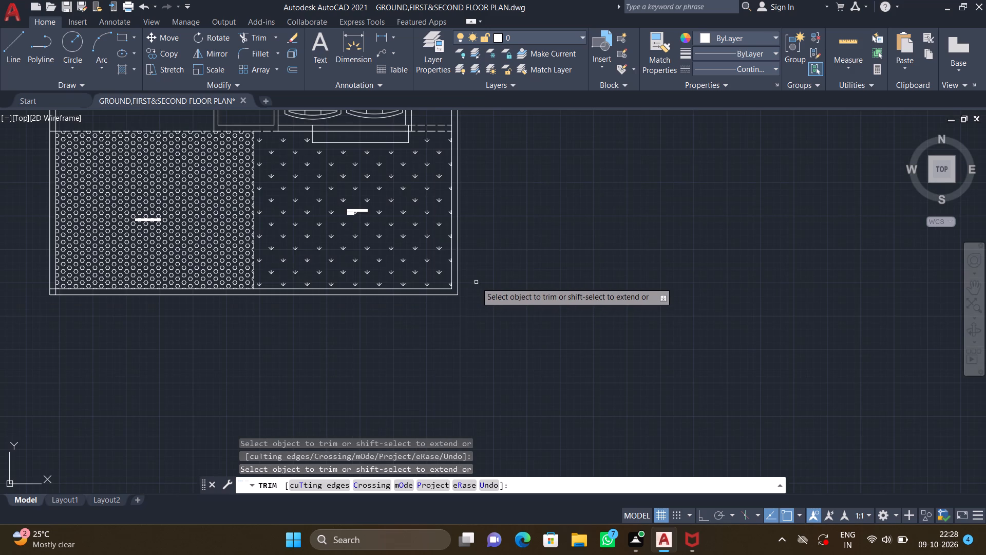
Trim the overrunning end of the inner south boundary line at the southwest corner of the plot.
{"action": "middle_click_drag", "start_coordinate": [442, 323], "coordinate": [457, 326]}
{"action": "scroll", "coordinate": [457, 326], "scroll_direction": "down", "scroll_amount": 1}
{"action": "middle_click_drag", "start_coordinate": [290, 348], "coordinate": [415, 322]}
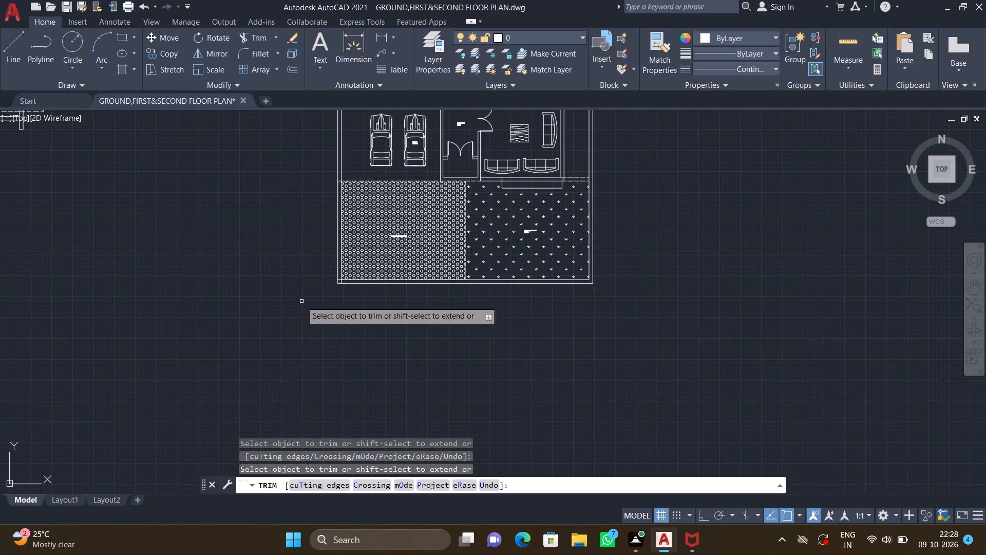
{"action": "scroll", "coordinate": [349, 276], "scroll_direction": "up", "scroll_amount": 3}
{"action": "middle_click_drag", "start_coordinate": [312, 291], "coordinate": [381, 304]}
{"action": "scroll", "coordinate": [371, 311], "scroll_direction": "up", "scroll_amount": 2}
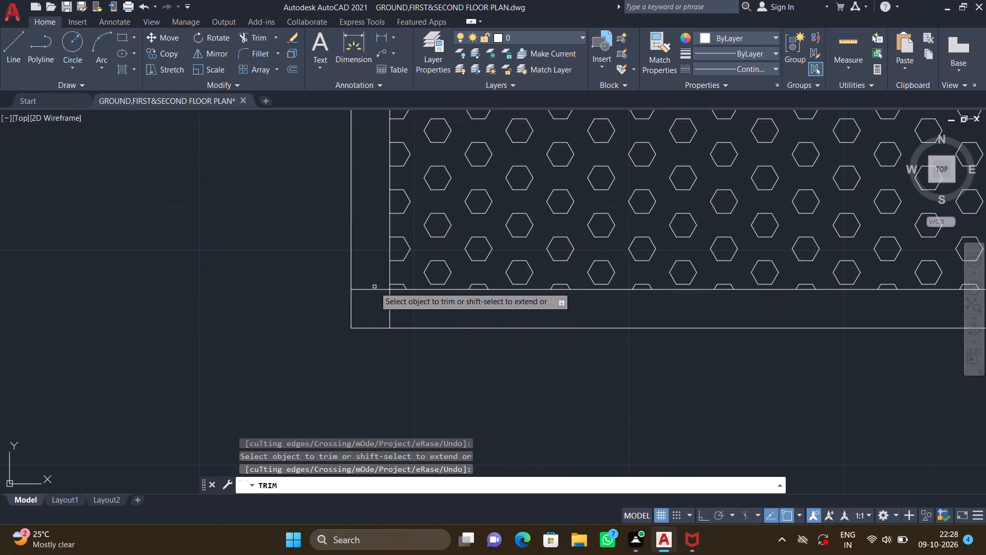
{"action": "left_click", "coordinate": [372, 292]}
{"action": "left_click", "coordinate": [372, 289]}
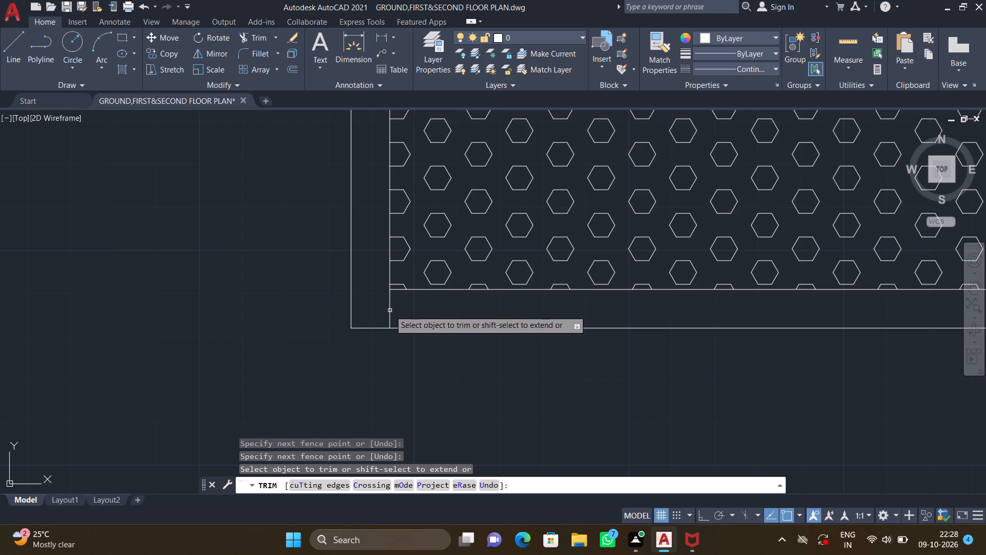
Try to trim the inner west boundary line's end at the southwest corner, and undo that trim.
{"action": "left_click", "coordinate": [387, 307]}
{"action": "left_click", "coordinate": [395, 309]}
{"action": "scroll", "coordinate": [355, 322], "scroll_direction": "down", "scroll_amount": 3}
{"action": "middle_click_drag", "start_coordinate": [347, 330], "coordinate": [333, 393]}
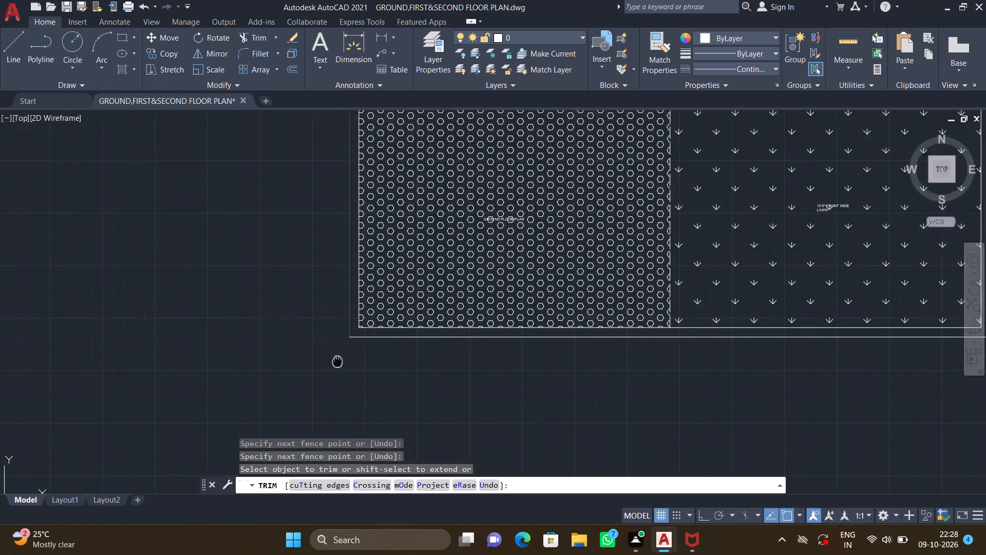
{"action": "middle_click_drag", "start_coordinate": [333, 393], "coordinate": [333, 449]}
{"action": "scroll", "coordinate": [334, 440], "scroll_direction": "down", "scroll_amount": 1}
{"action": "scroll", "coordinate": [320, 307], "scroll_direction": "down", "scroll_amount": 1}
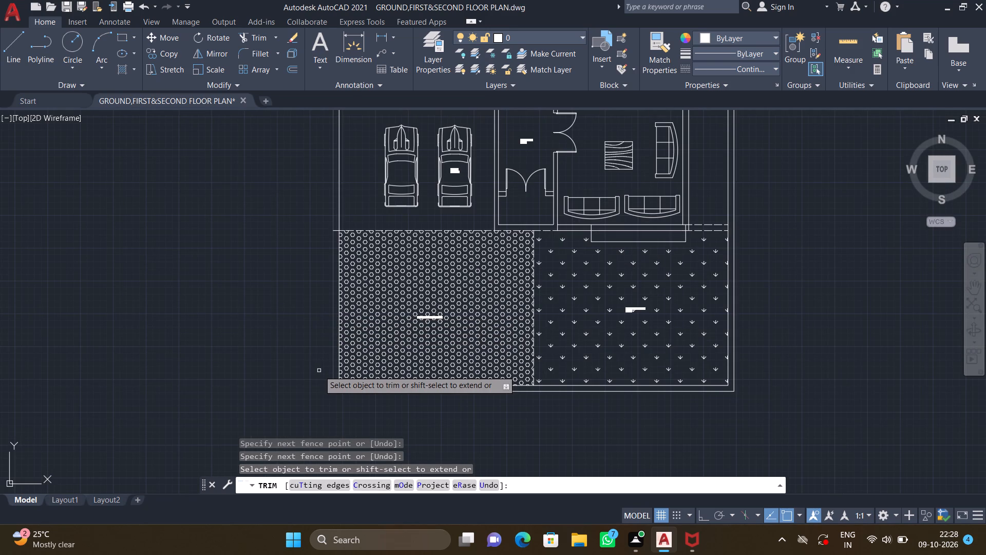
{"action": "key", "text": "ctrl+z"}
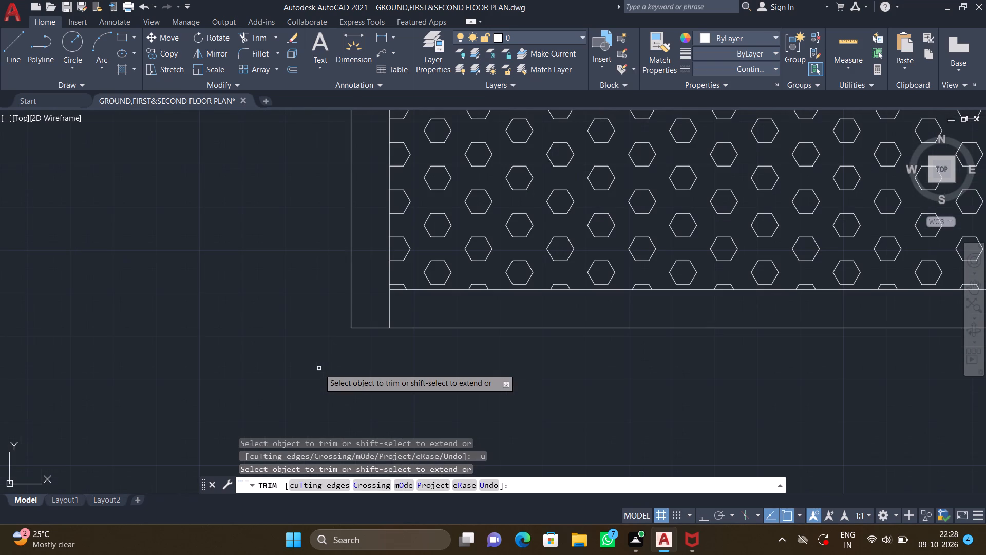
Trim the overrunning end of the inner west boundary line at the southwest corner of the plot.
{"action": "scroll", "coordinate": [320, 391], "scroll_direction": "down", "scroll_amount": 3}
{"action": "scroll", "coordinate": [348, 381], "scroll_direction": "up", "scroll_amount": 3}
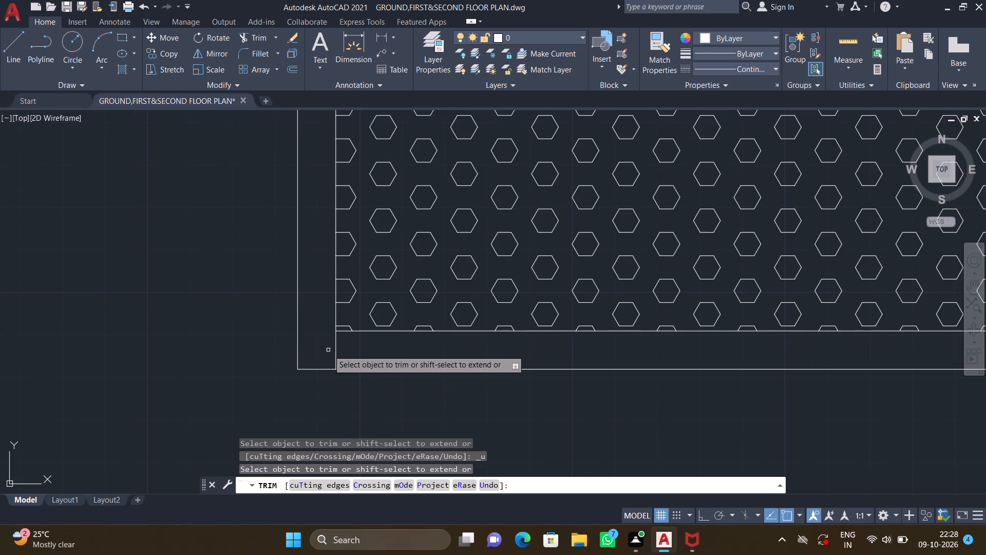
{"action": "left_click", "coordinate": [336, 347]}
{"action": "scroll", "coordinate": [422, 421], "scroll_direction": "down", "scroll_amount": 5}
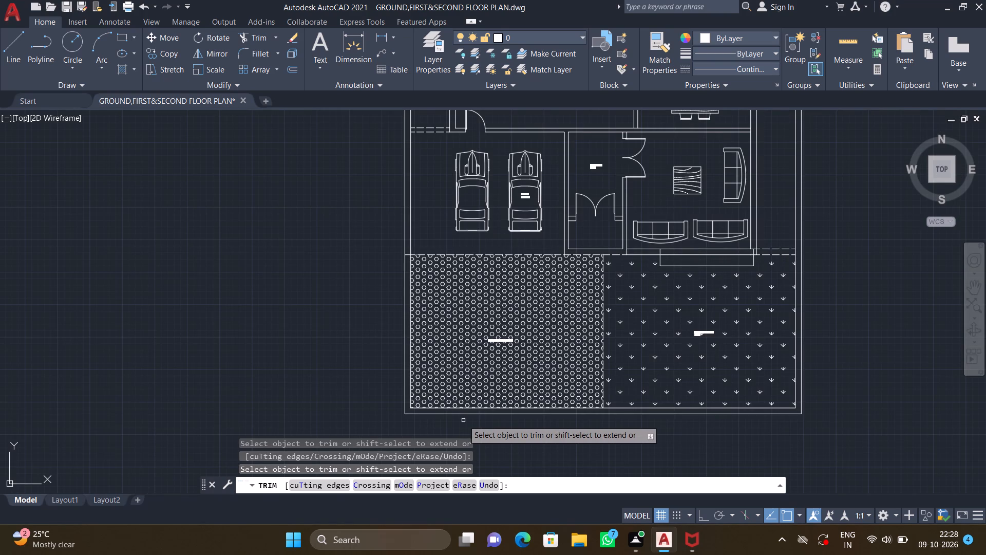
Trim the end of the dashed line between car parking and paving where it crosses the west boundary wall.
{"action": "middle_click_drag", "start_coordinate": [483, 421], "coordinate": [450, 416]}
{"action": "scroll", "coordinate": [374, 242], "scroll_direction": "up", "scroll_amount": 1}
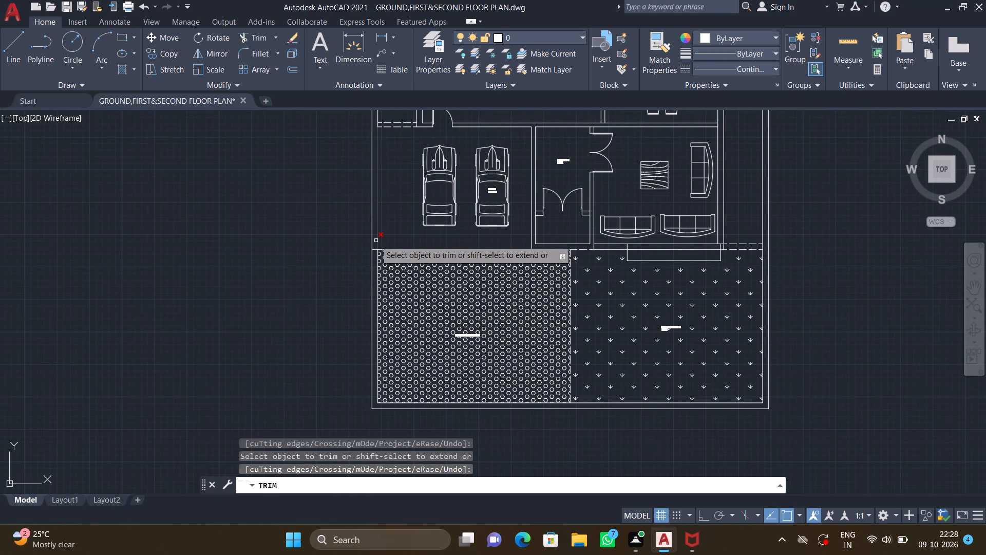
{"action": "scroll", "coordinate": [374, 243], "scroll_direction": "up", "scroll_amount": 1}
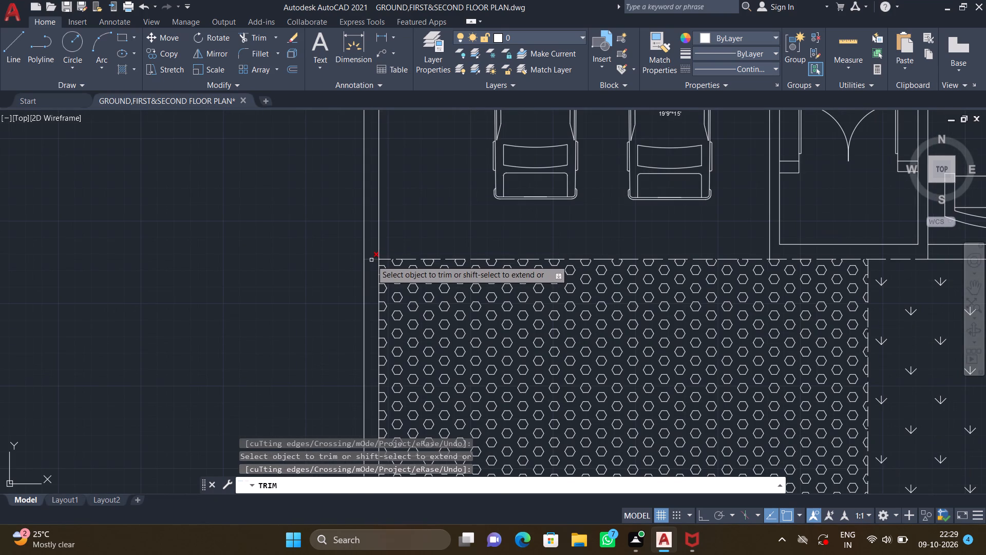
{"action": "scroll", "coordinate": [371, 260], "scroll_direction": "up", "scroll_amount": 1}
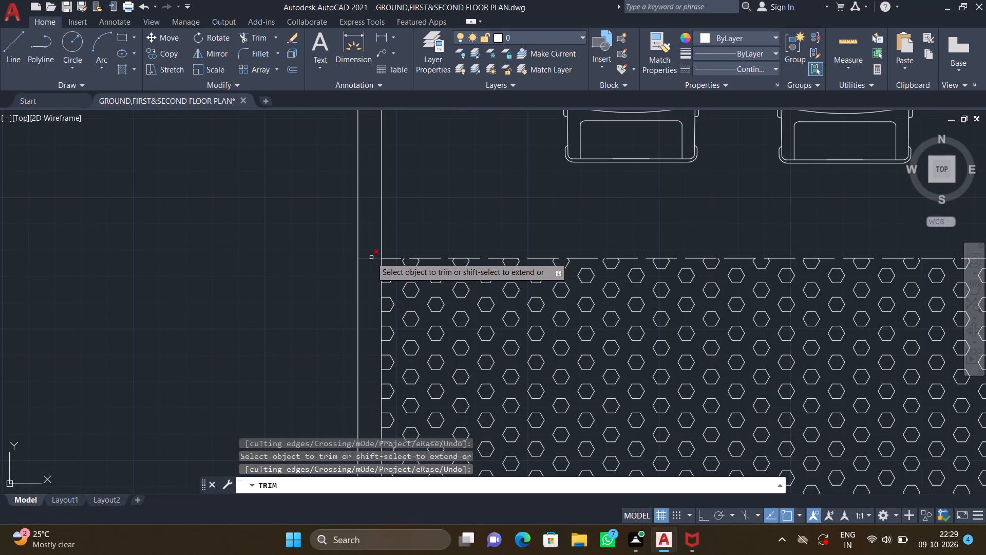
{"action": "left_click", "coordinate": [371, 257]}
{"action": "scroll", "coordinate": [463, 345], "scroll_direction": "down", "scroll_amount": 3}
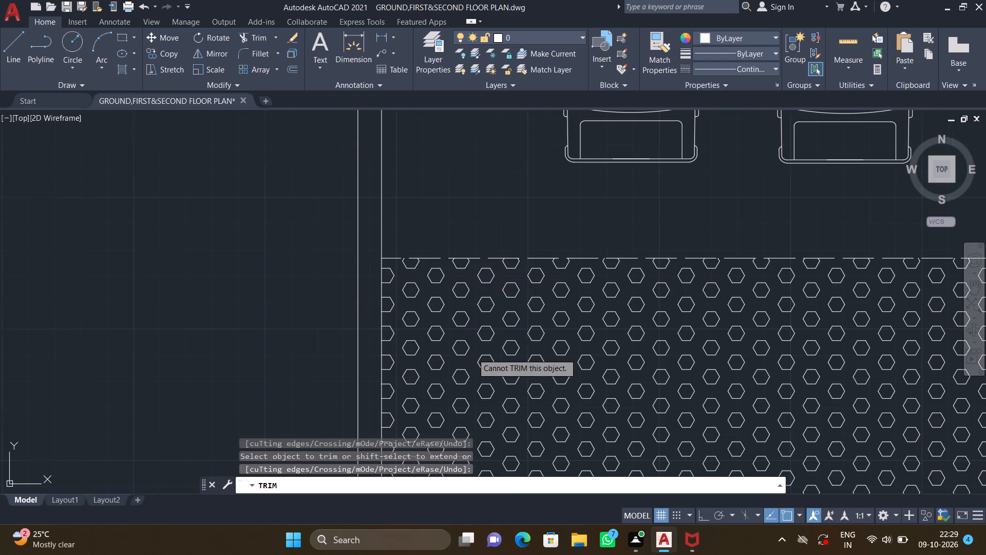
Check the remaining wall junctions from the front wall up to the master bedroom for untrimmed lines, and end trimming.
{"action": "middle_click_drag", "start_coordinate": [529, 454], "coordinate": [421, 369]}
{"action": "scroll", "coordinate": [420, 373], "scroll_direction": "down", "scroll_amount": 2}
{"action": "middle_click_drag", "start_coordinate": [610, 371], "coordinate": [478, 393]}
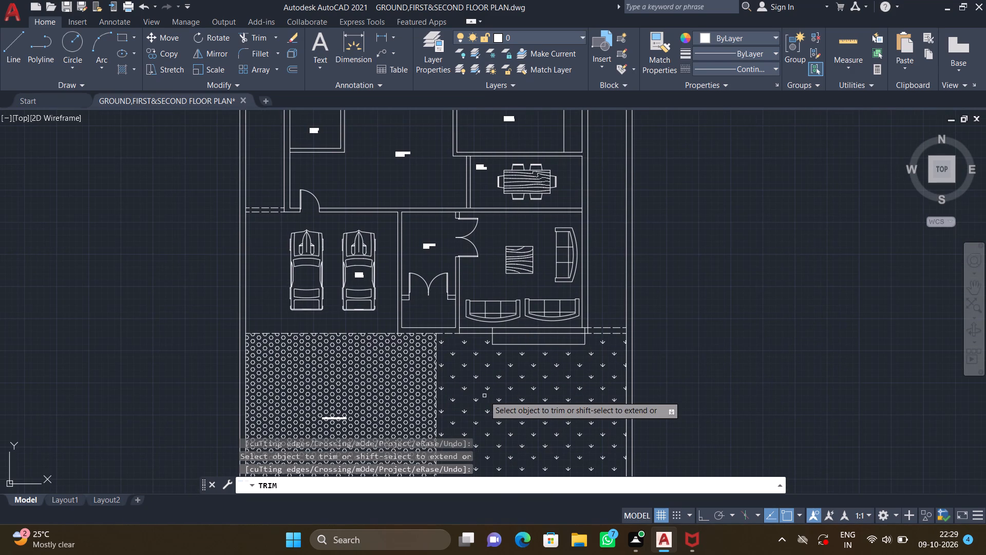
{"action": "scroll", "coordinate": [594, 336], "scroll_direction": "up", "scroll_amount": 3}
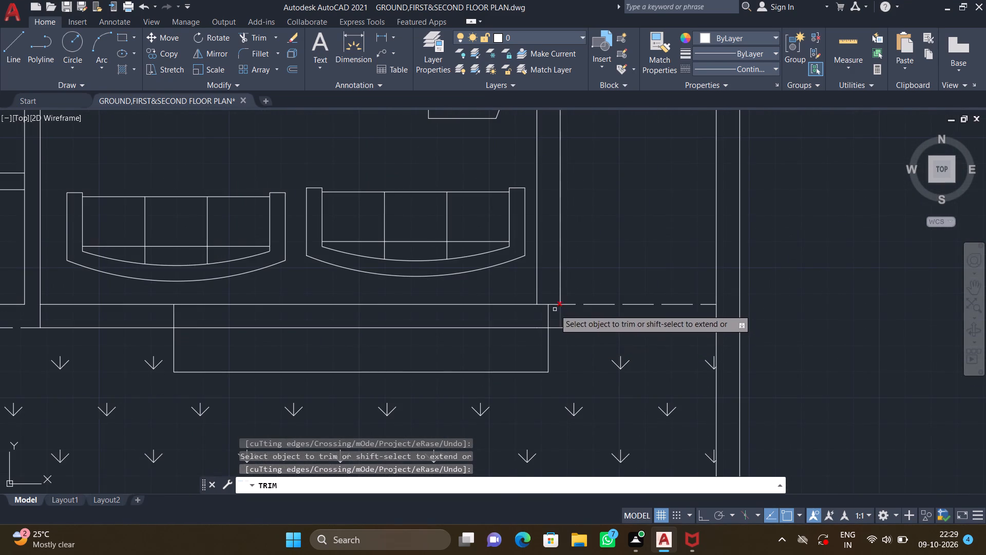
{"action": "scroll", "coordinate": [556, 309], "scroll_direction": "up", "scroll_amount": 2}
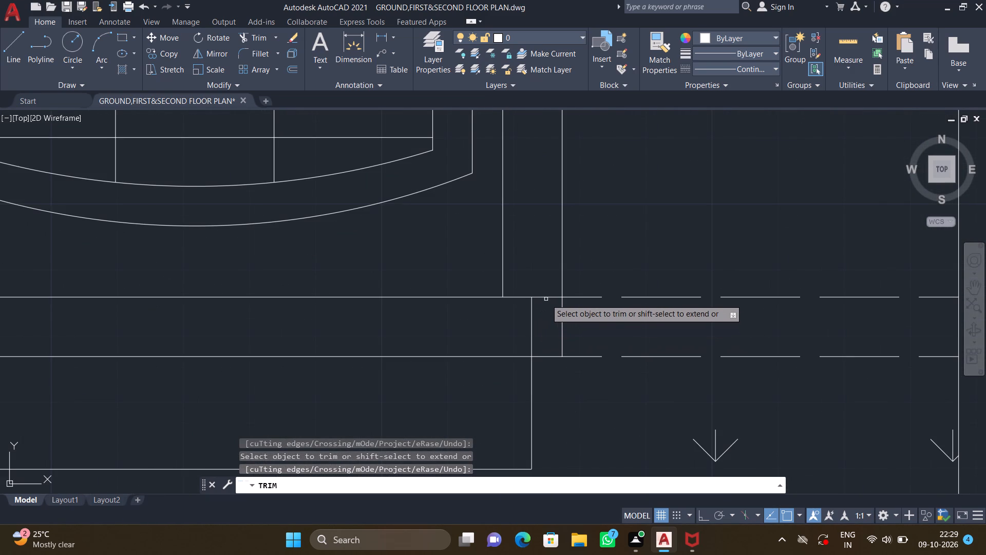
{"action": "scroll", "coordinate": [637, 321], "scroll_direction": "down", "scroll_amount": 3}
{"action": "middle_click_drag", "start_coordinate": [725, 312], "coordinate": [689, 364]}
{"action": "scroll", "coordinate": [701, 358], "scroll_direction": "down", "scroll_amount": 2}
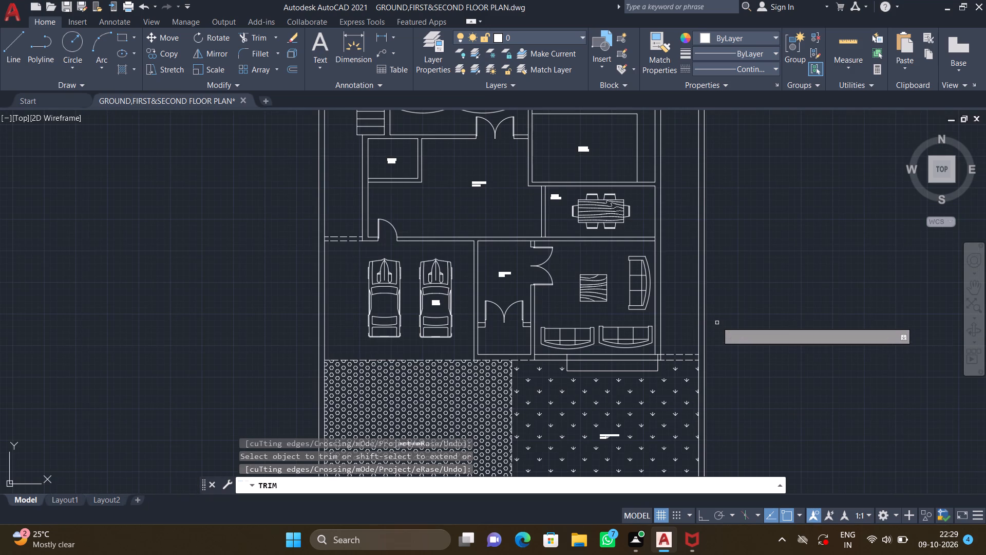
{"action": "middle_click_drag", "start_coordinate": [708, 297], "coordinate": [707, 397]}
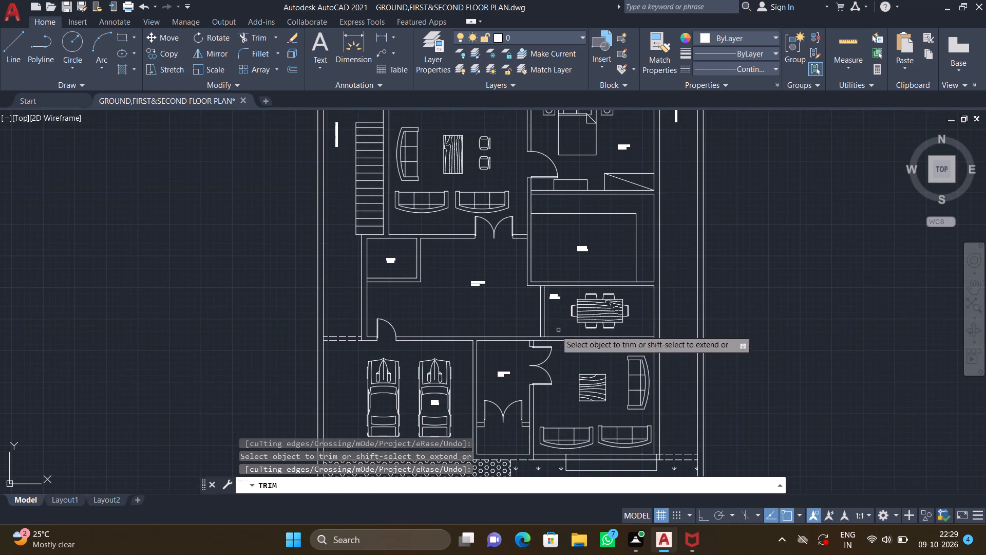
{"action": "scroll", "coordinate": [415, 289], "scroll_direction": "down", "scroll_amount": 1}
{"action": "middle_click_drag", "start_coordinate": [415, 289], "coordinate": [434, 359]}
{"action": "scroll", "coordinate": [401, 184], "scroll_direction": "up", "scroll_amount": 3}
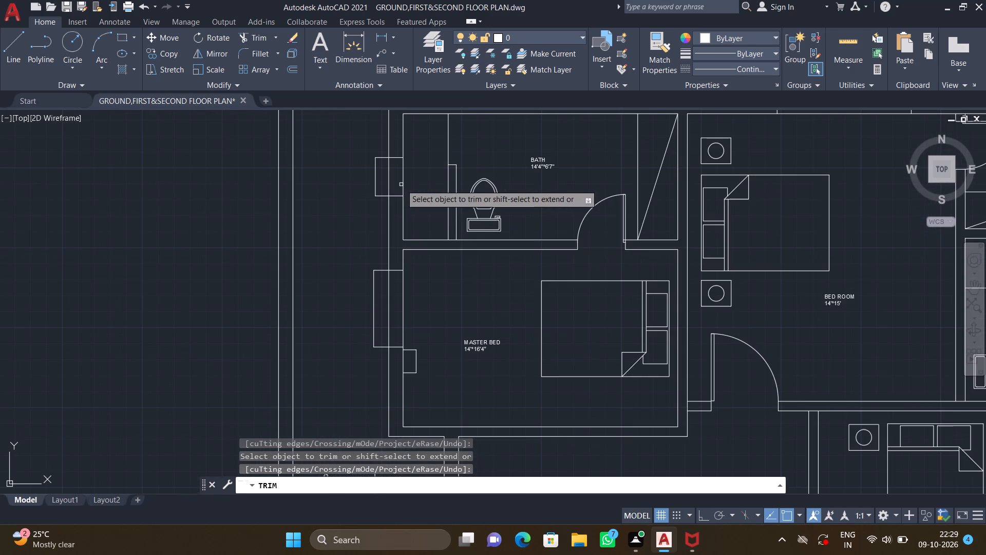
{"action": "key", "text": "Return"}
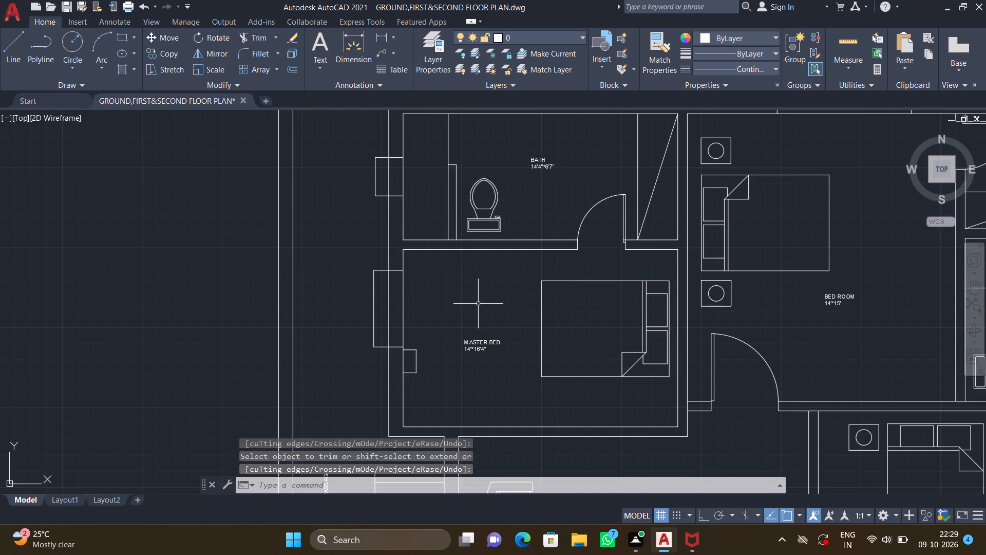
With ortho on, draw a rectangular unit of lines about 5' by 1'-8" against the sitting room wall just south of the master bedroom.
{"action": "key", "text": "l"}
{"action": "key", "text": "Return"}
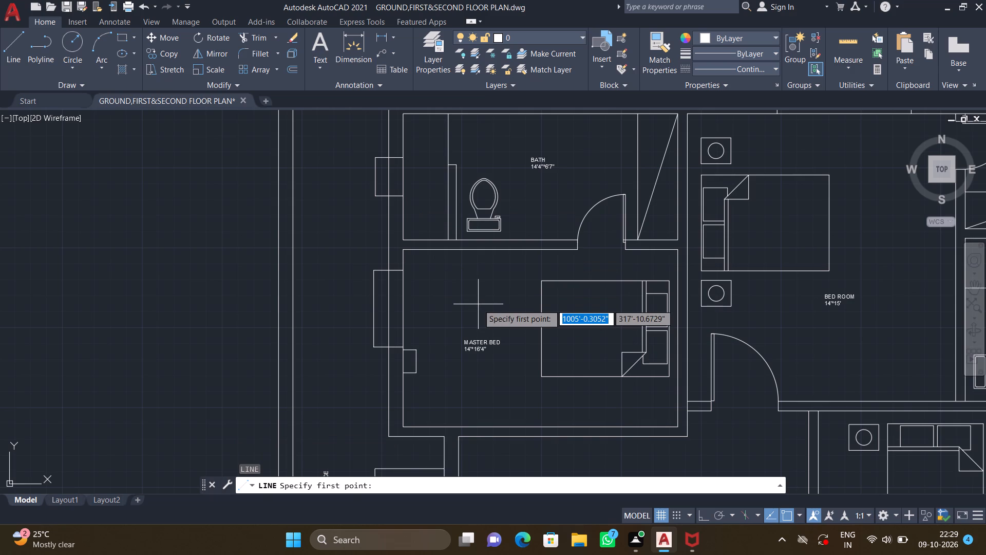
{"action": "key", "text": "F8"}
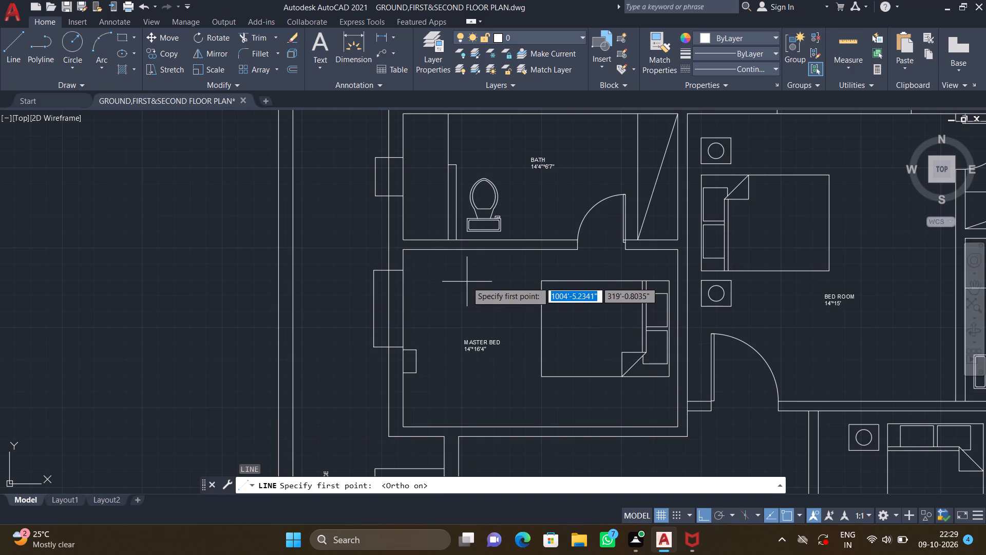
{"action": "middle_click_drag", "start_coordinate": [452, 308], "coordinate": [396, 268]}
{"action": "scroll", "coordinate": [397, 269], "scroll_direction": "down", "scroll_amount": 1}
{"action": "middle_click_drag", "start_coordinate": [414, 346], "coordinate": [350, 250]}
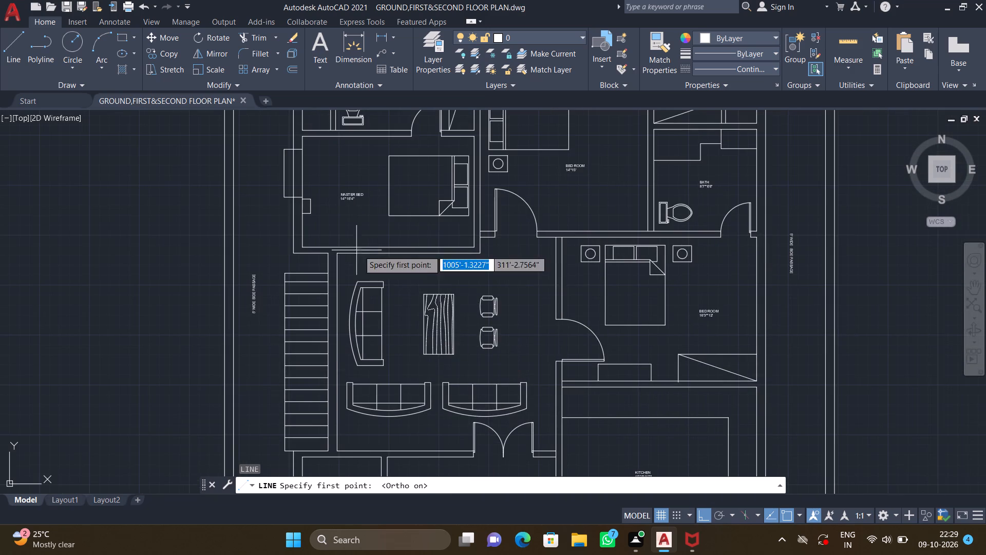
{"action": "scroll", "coordinate": [408, 262], "scroll_direction": "up", "scroll_amount": 2}
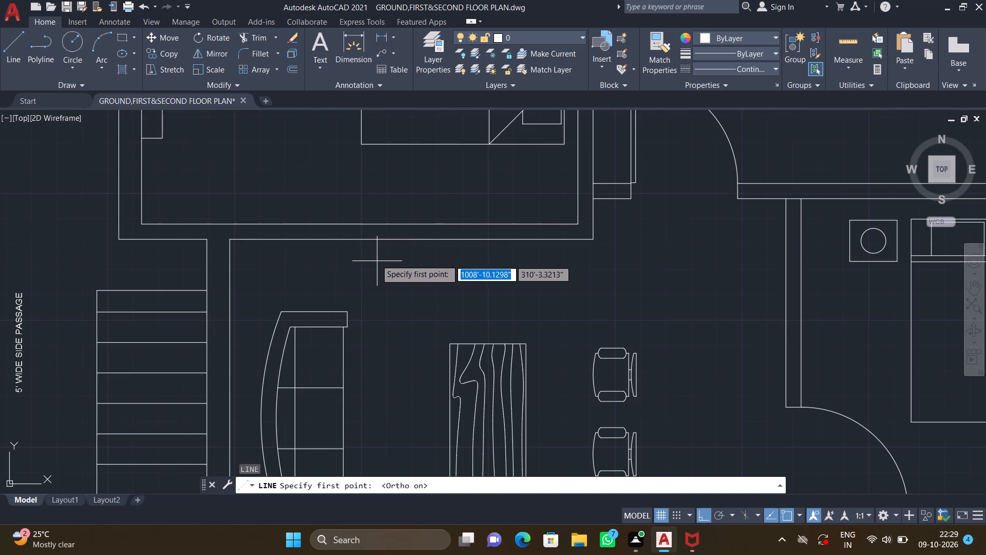
{"action": "left_click", "coordinate": [369, 239]}
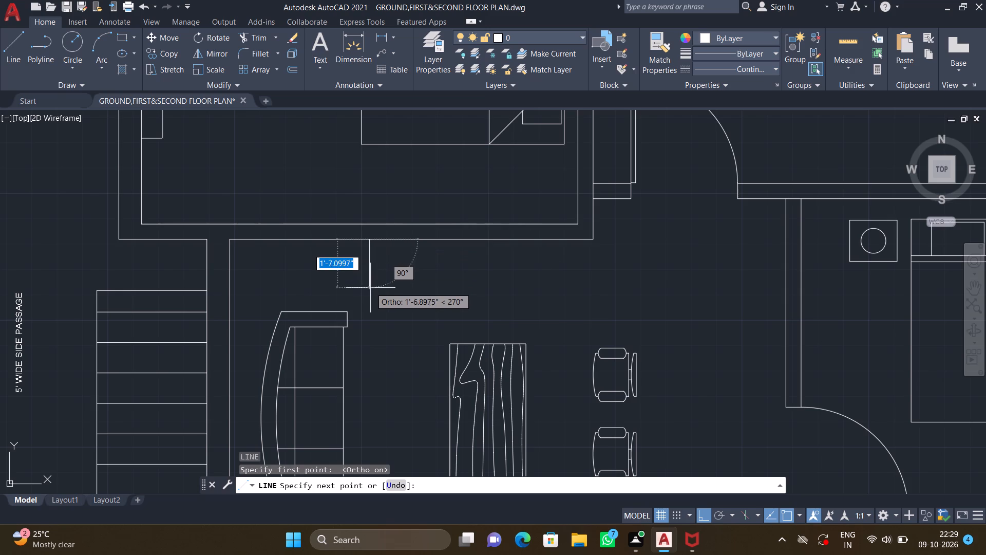
{"action": "left_click", "coordinate": [370, 291]}
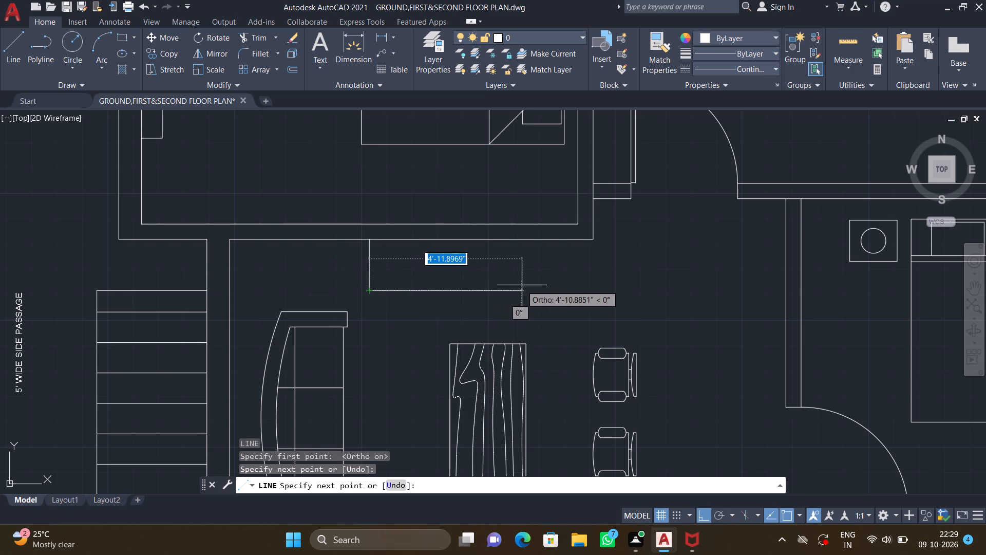
{"action": "left_click", "coordinate": [522, 285]}
{"action": "scroll", "coordinate": [522, 251], "scroll_direction": "up", "scroll_amount": 1}
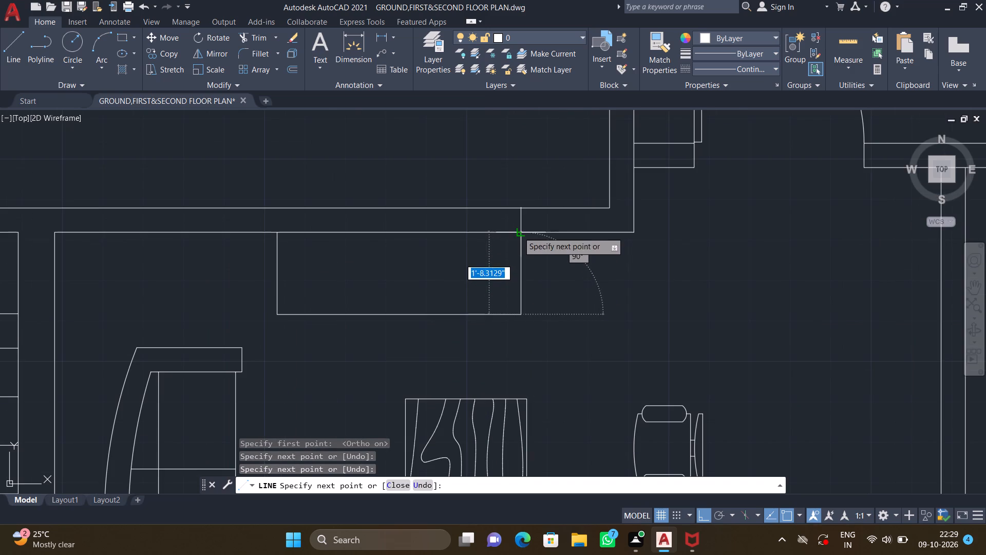
{"action": "left_click", "coordinate": [519, 232]}
{"action": "key", "text": "Return"}
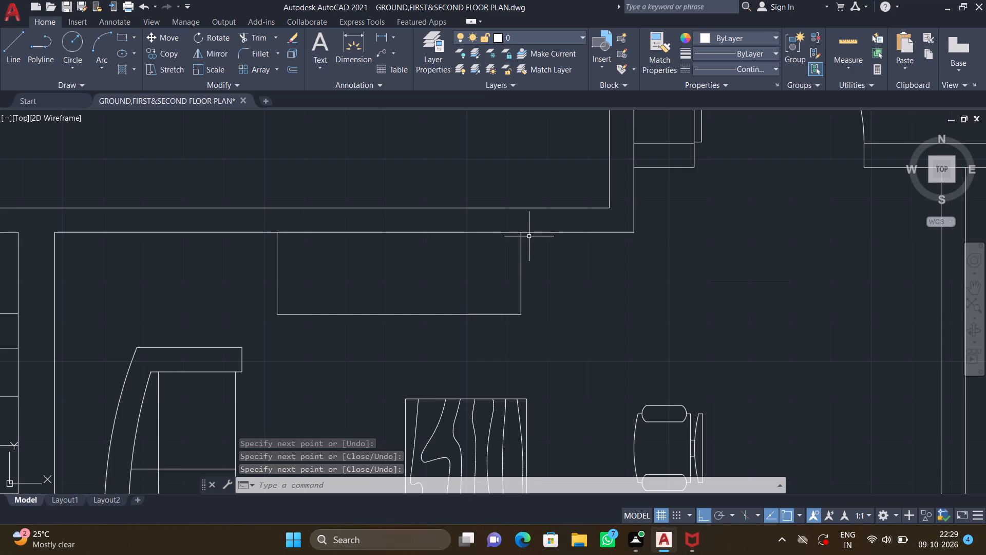
Draw a rectangular unit of lines about 10" deep against the dining room's west wall, beside the dining table.
{"action": "scroll", "coordinate": [529, 236], "scroll_direction": "down", "scroll_amount": 2}
{"action": "middle_click_drag", "start_coordinate": [541, 270], "coordinate": [495, 230]}
{"action": "scroll", "coordinate": [475, 218], "scroll_direction": "down", "scroll_amount": 2}
{"action": "middle_click_drag", "start_coordinate": [553, 335], "coordinate": [552, 334]}
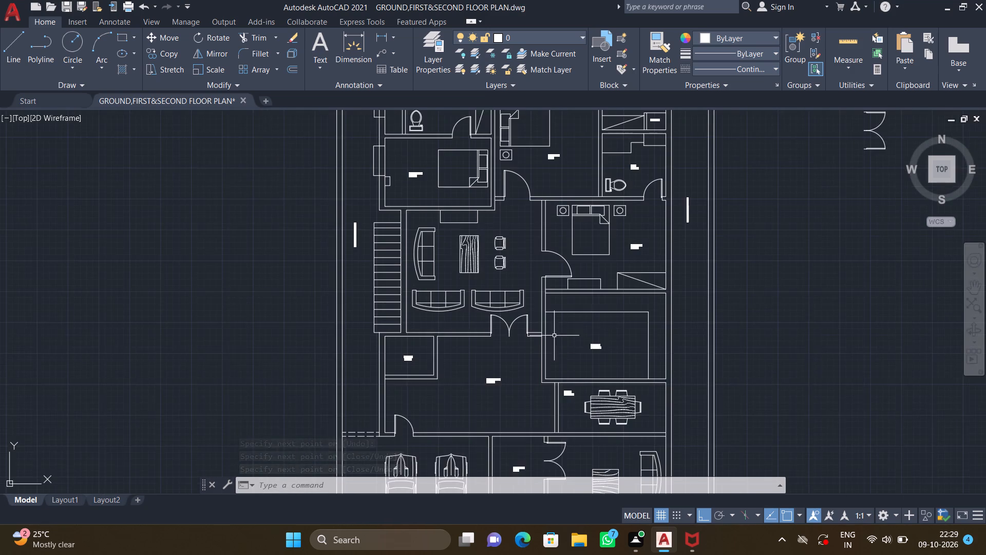
{"action": "middle_click_drag", "start_coordinate": [552, 334], "coordinate": [514, 287]}
{"action": "scroll", "coordinate": [543, 292], "scroll_direction": "up", "scroll_amount": 3}
{"action": "scroll", "coordinate": [497, 302], "scroll_direction": "down", "scroll_amount": 2}
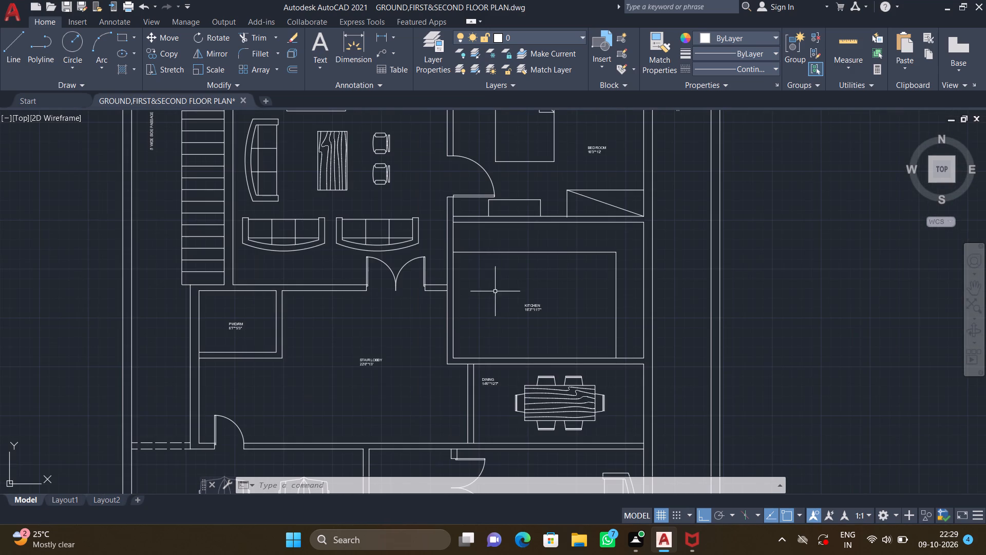
{"action": "middle_click_drag", "start_coordinate": [500, 326], "coordinate": [454, 250]}
{"action": "scroll", "coordinate": [427, 319], "scroll_direction": "down", "scroll_amount": 1}
{"action": "scroll", "coordinate": [428, 319], "scroll_direction": "up", "scroll_amount": 3}
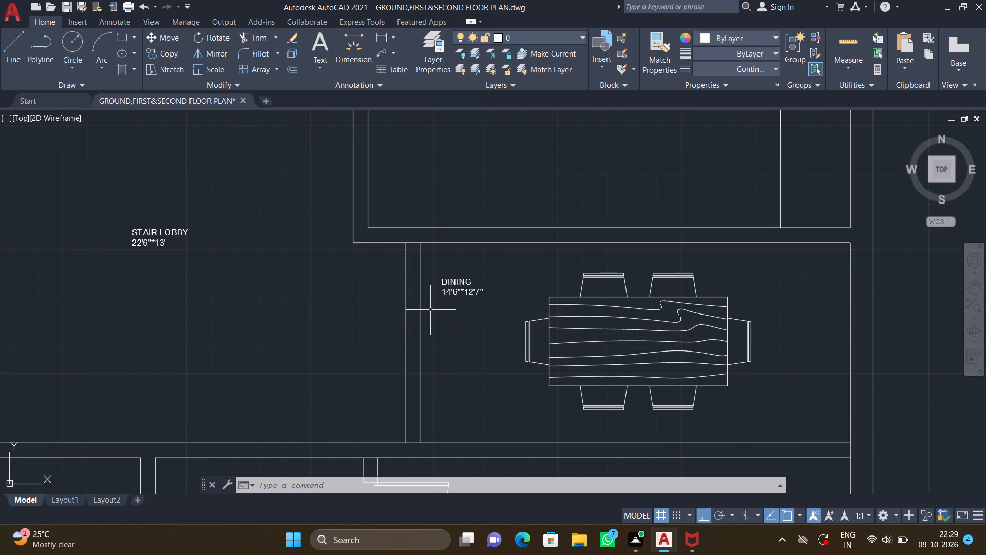
{"action": "scroll", "coordinate": [430, 309], "scroll_direction": "up", "scroll_amount": 2}
{"action": "key", "text": "l"}
{"action": "key", "text": "Return"}
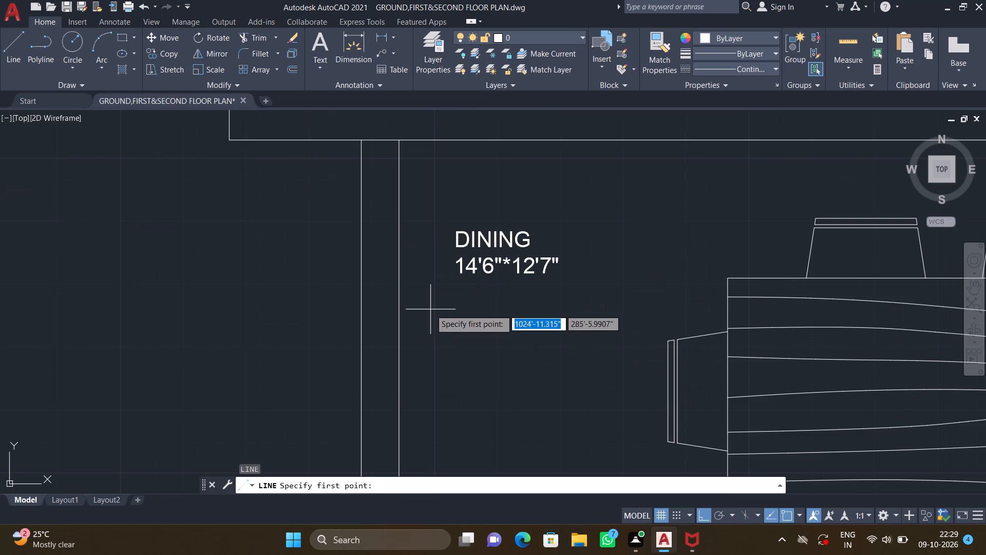
{"action": "left_click", "coordinate": [399, 304]}
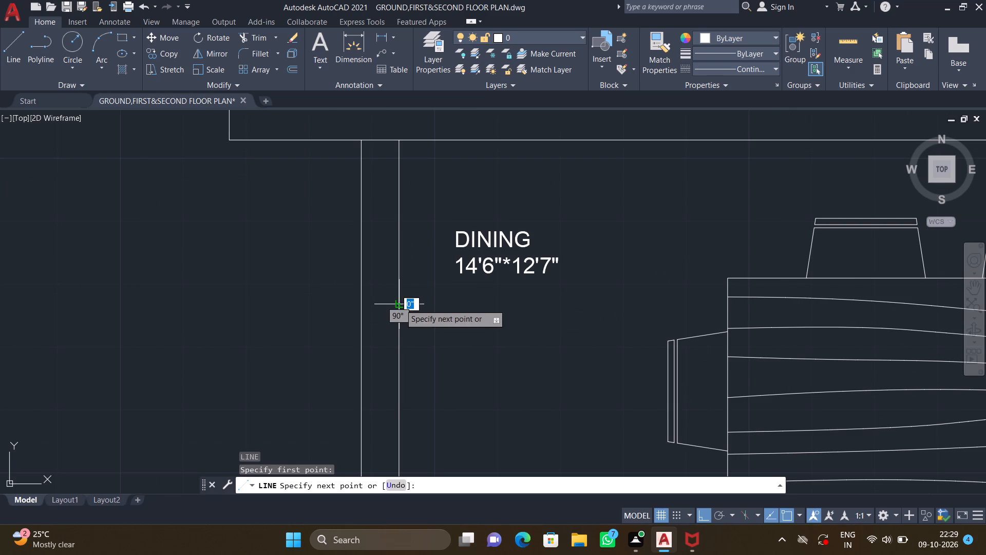
{"action": "scroll", "coordinate": [418, 305], "scroll_direction": "down", "scroll_amount": 2}
{"action": "middle_click_drag", "start_coordinate": [423, 303], "coordinate": [408, 248]}
{"action": "scroll", "coordinate": [422, 259], "scroll_direction": "up", "scroll_amount": 2}
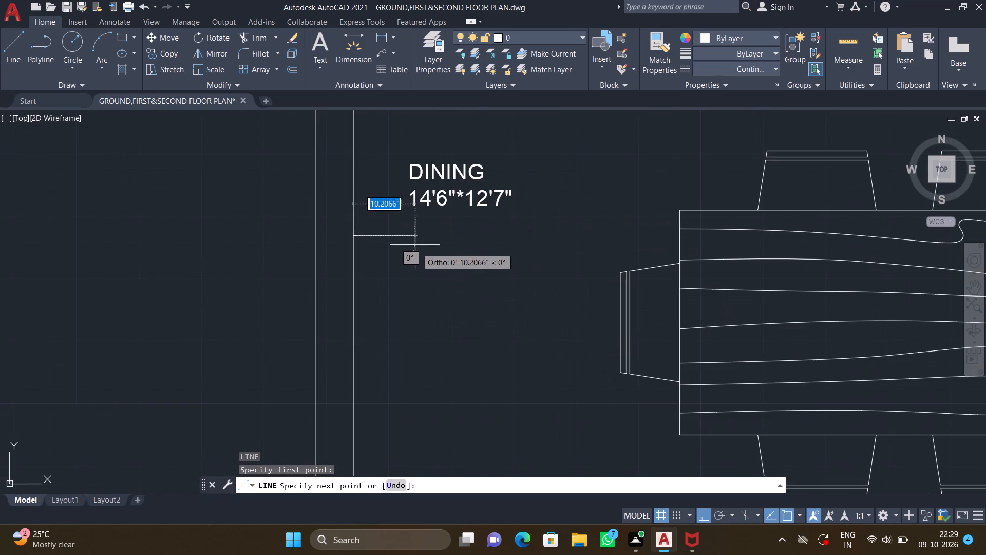
{"action": "left_click", "coordinate": [413, 242]}
{"action": "scroll", "coordinate": [400, 323], "scroll_direction": "down", "scroll_amount": 2}
{"action": "middle_click_drag", "start_coordinate": [392, 365], "coordinate": [376, 309]}
{"action": "scroll", "coordinate": [380, 325], "scroll_direction": "up", "scroll_amount": 2}
{"action": "left_click", "coordinate": [392, 330]}
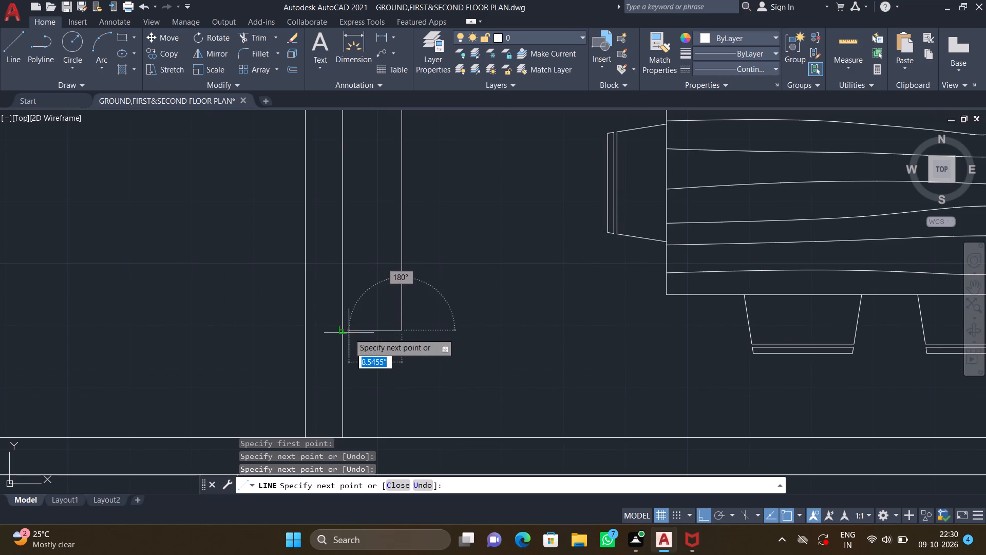
{"action": "left_click", "coordinate": [343, 332]}
{"action": "key", "text": "Return"}
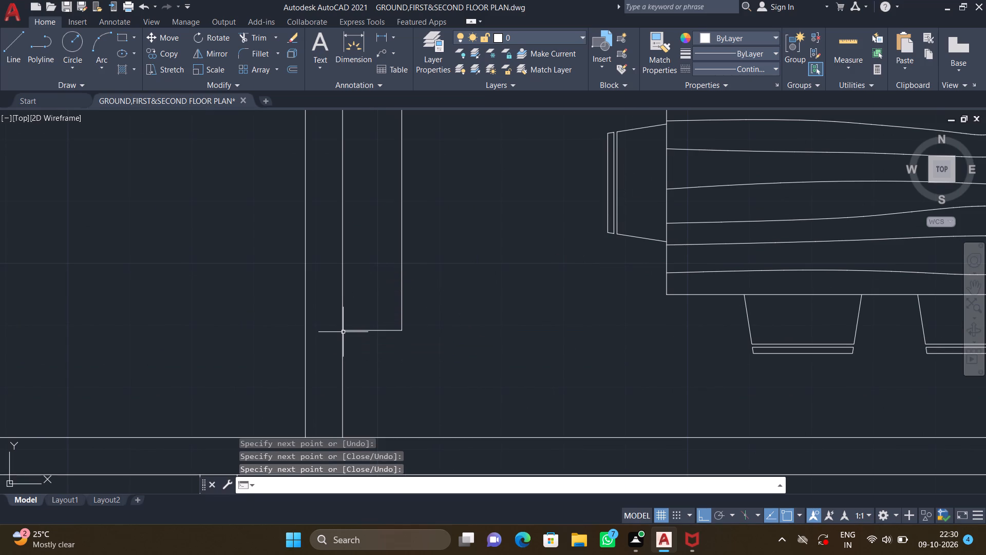
Draw the outline of a unit about 1'-2" deep along the kitchen's west wall, running down to the south wall.
{"action": "scroll", "coordinate": [344, 329], "scroll_direction": "down", "scroll_amount": 3}
{"action": "middle_click_drag", "start_coordinate": [355, 307], "coordinate": [401, 421]}
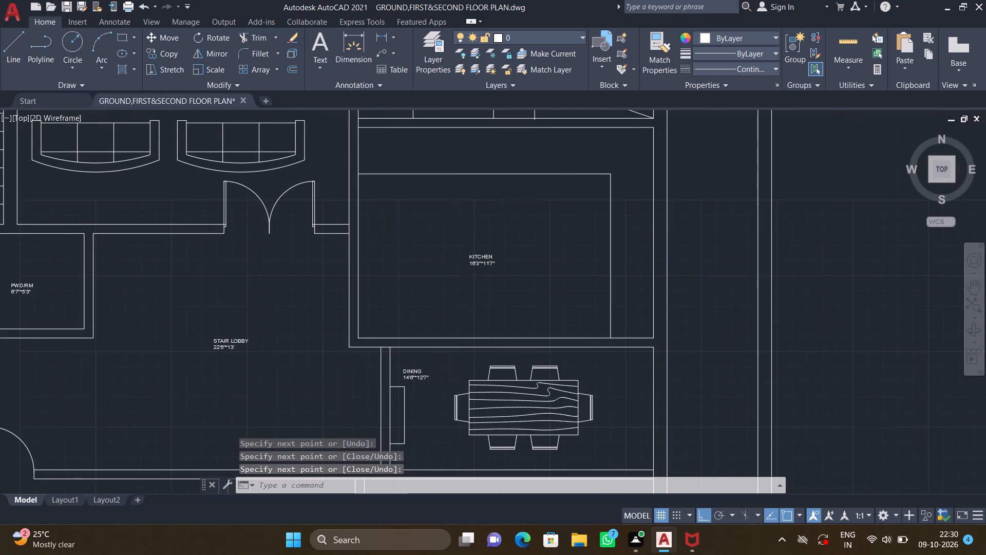
{"action": "key", "text": "l"}
{"action": "key", "text": "Return"}
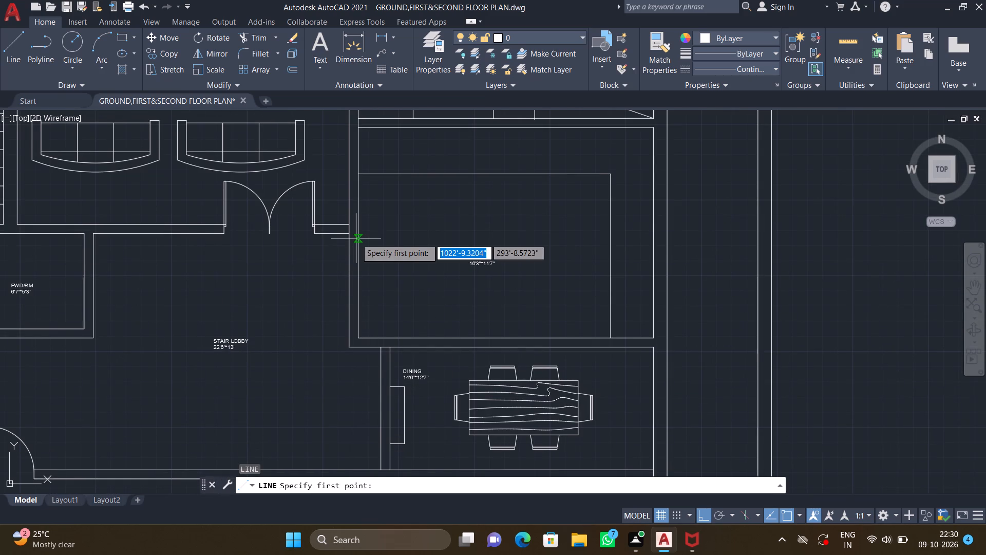
{"action": "scroll", "coordinate": [357, 212], "scroll_direction": "up", "scroll_amount": 1}
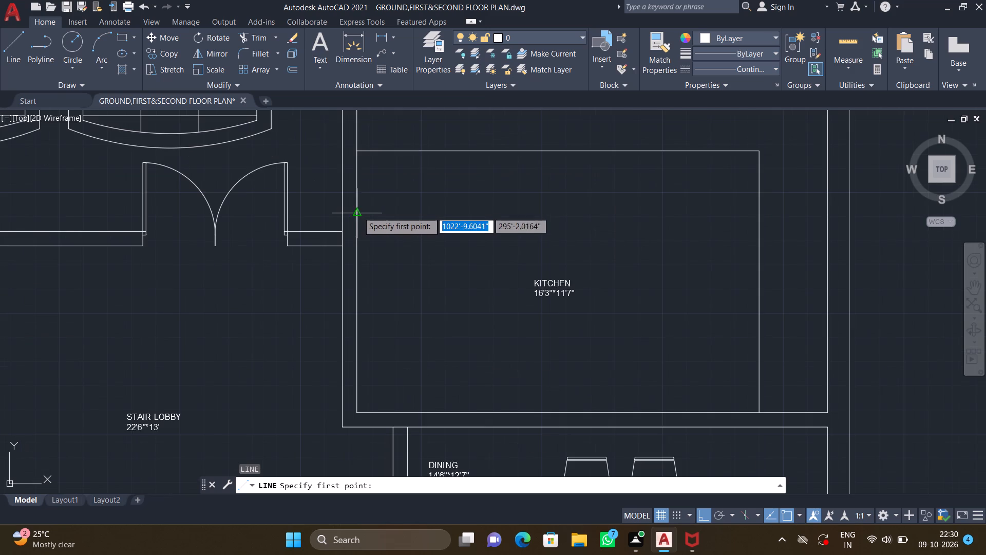
{"action": "left_click", "coordinate": [357, 232]}
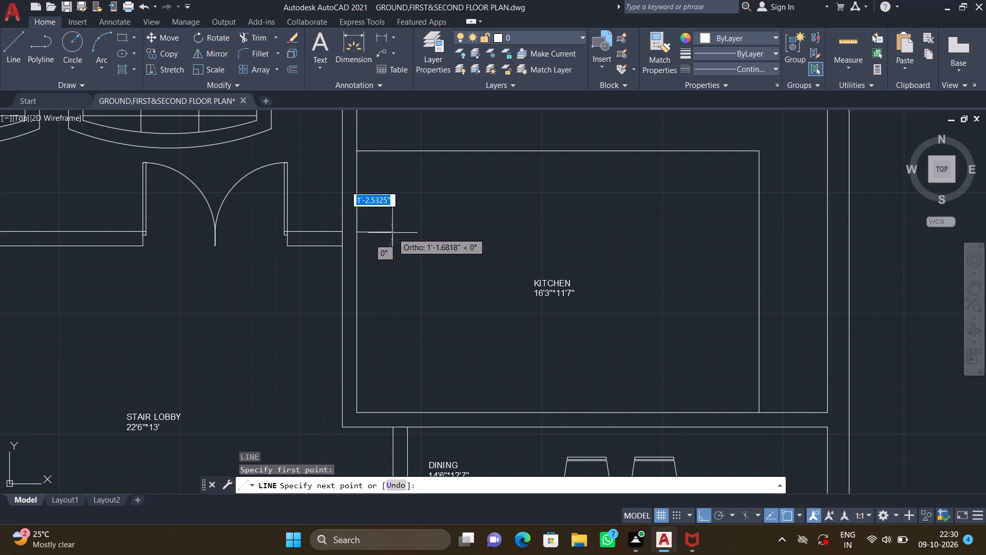
{"action": "left_click", "coordinate": [392, 233]}
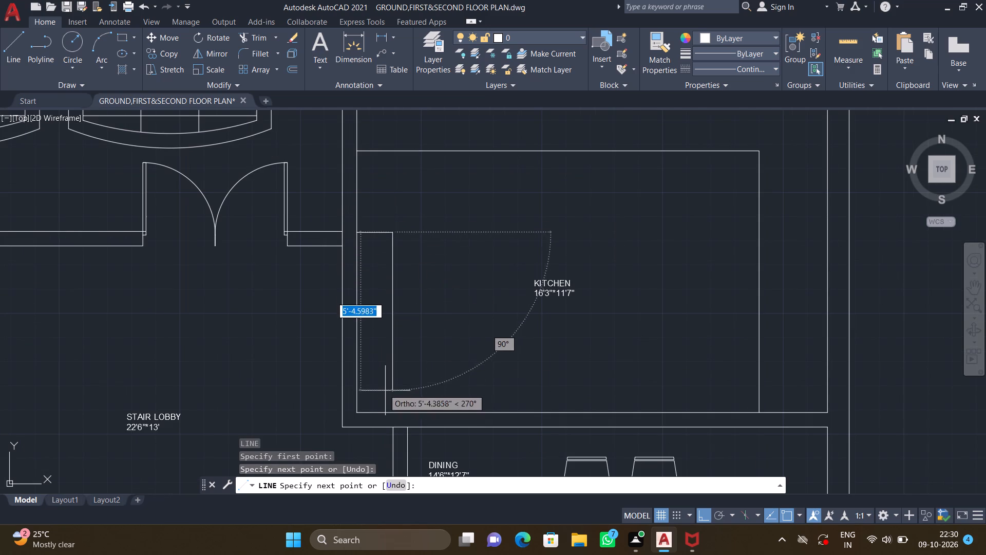
{"action": "left_click", "coordinate": [393, 416]}
{"action": "key", "text": "Return"}
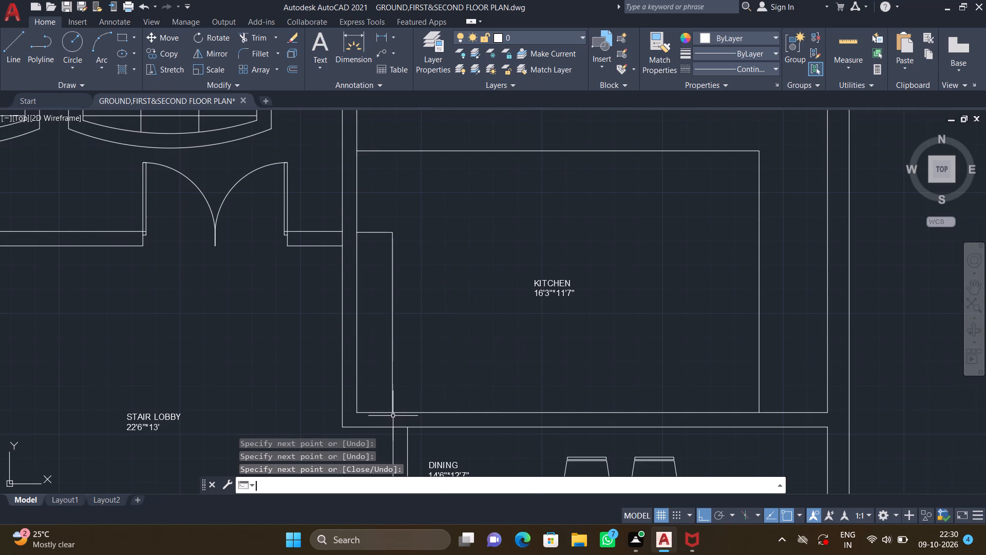
Draw a rectangular projection about 1'-7" by 2'-6" on the outer east wall face of the 8'7"*6'6" bath.
{"action": "scroll", "coordinate": [408, 391], "scroll_direction": "down", "scroll_amount": 2}
{"action": "middle_click_drag", "start_coordinate": [429, 375], "coordinate": [380, 336]}
{"action": "scroll", "coordinate": [388, 338], "scroll_direction": "down", "scroll_amount": 2}
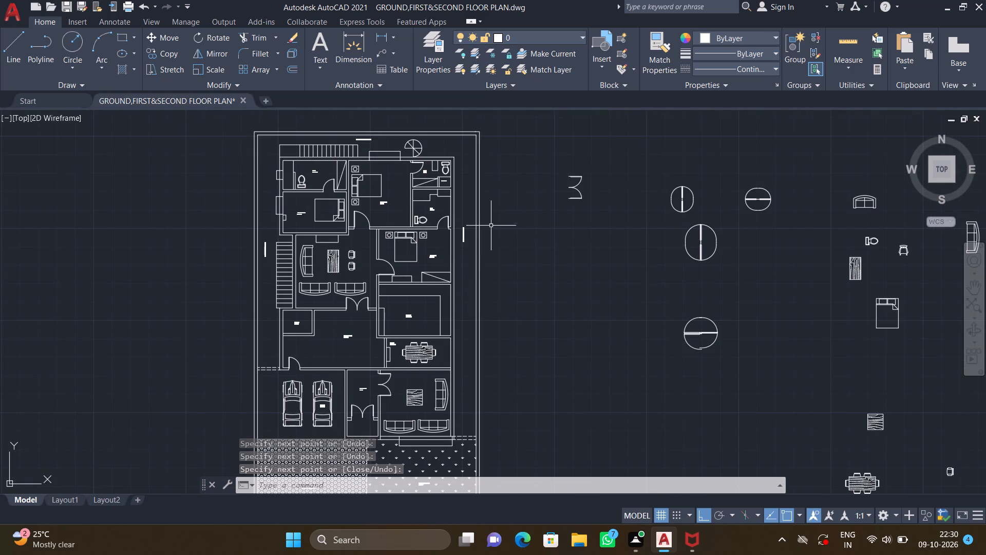
{"action": "middle_click_drag", "start_coordinate": [480, 243], "coordinate": [478, 274]}
{"action": "scroll", "coordinate": [465, 219], "scroll_direction": "up", "scroll_amount": 2}
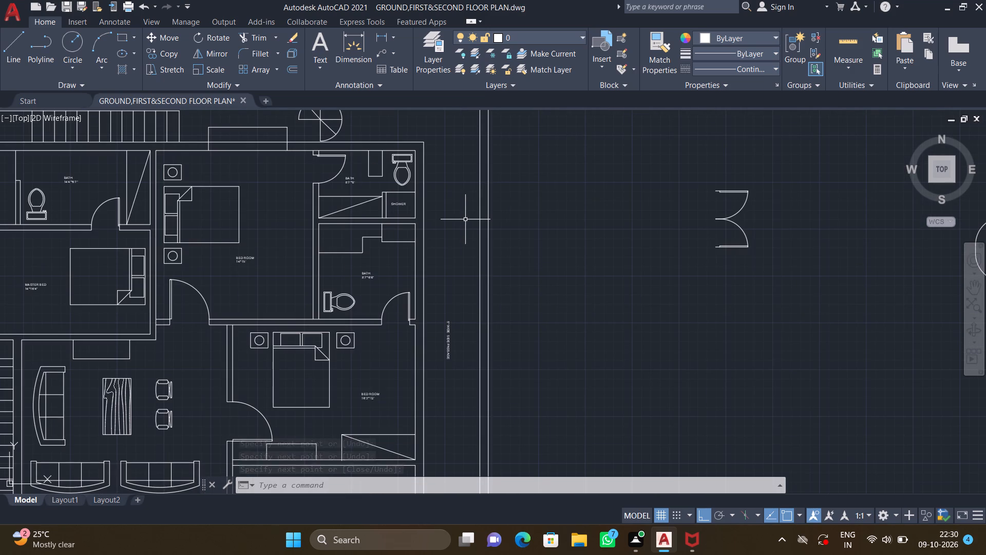
{"action": "key", "text": "l"}
{"action": "key", "text": "Return"}
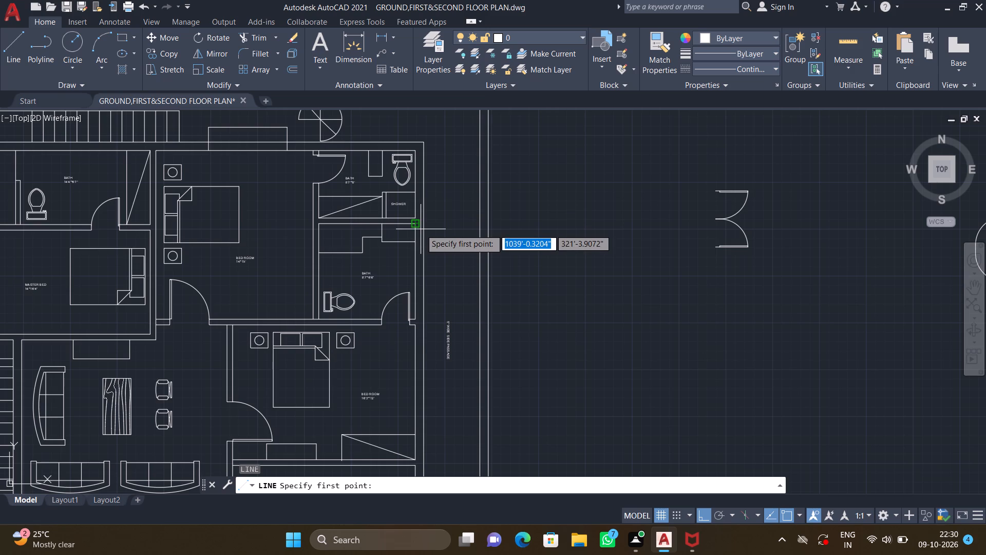
{"action": "middle_click_drag", "start_coordinate": [404, 249], "coordinate": [395, 222]}
{"action": "scroll", "coordinate": [419, 238], "scroll_direction": "up", "scroll_amount": 1}
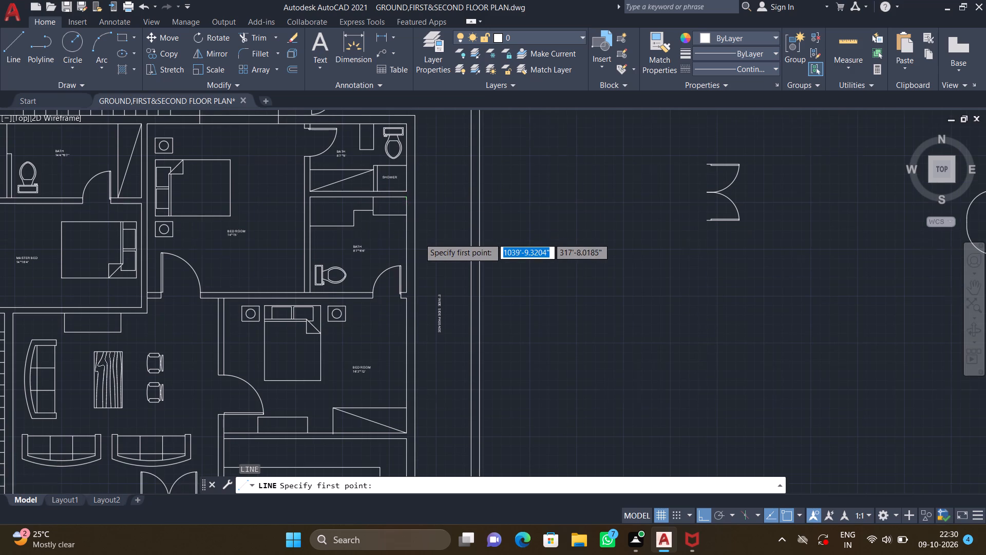
{"action": "scroll", "coordinate": [419, 238], "scroll_direction": "up", "scroll_amount": 1}
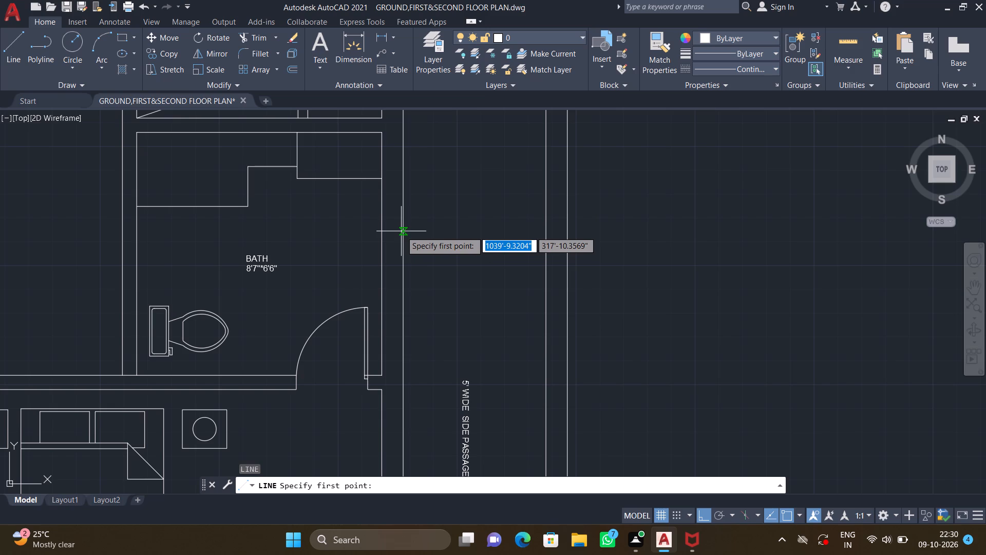
{"action": "left_click", "coordinate": [404, 231]}
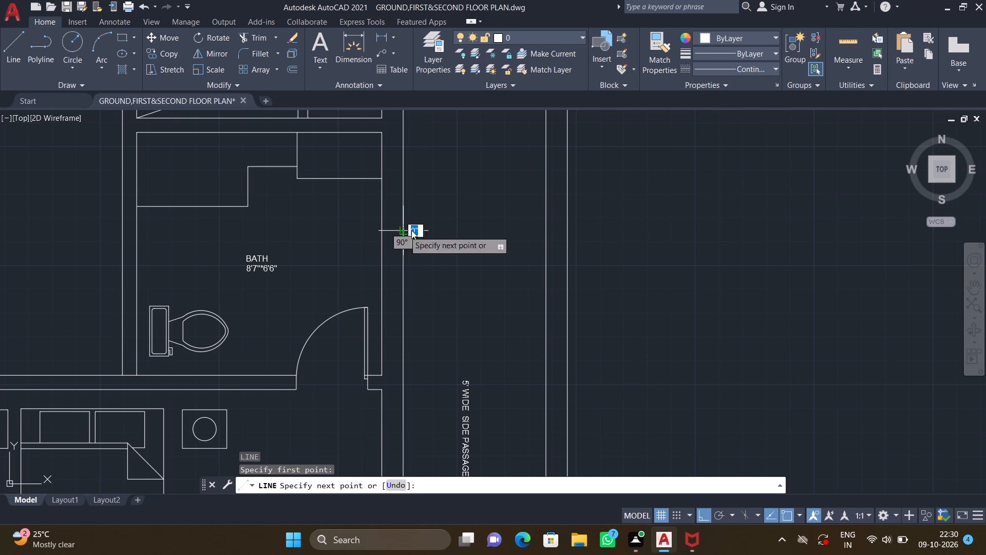
{"action": "scroll", "coordinate": [451, 234], "scroll_direction": "up", "scroll_amount": 2}
{"action": "left_click", "coordinate": [438, 233]}
{"action": "scroll", "coordinate": [433, 261], "scroll_direction": "down", "scroll_amount": 2}
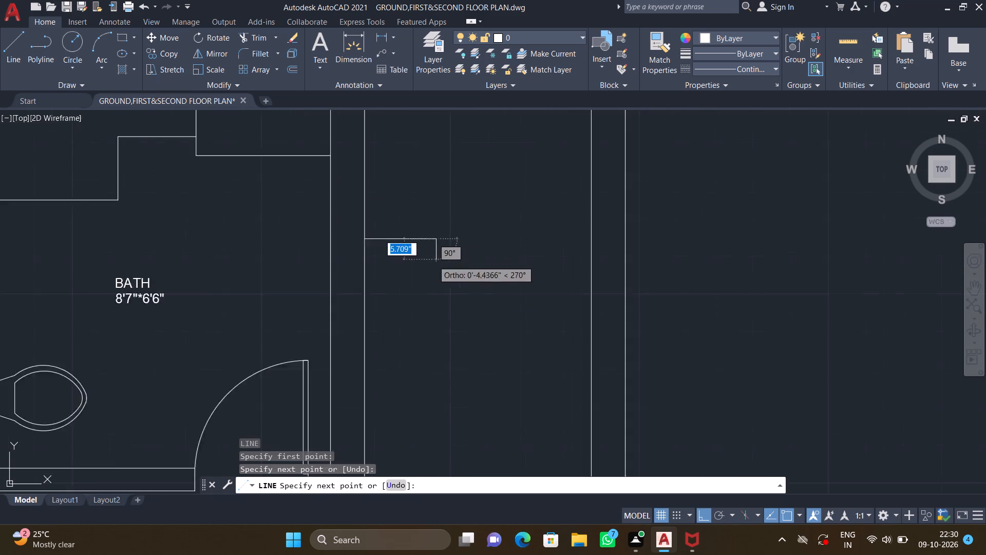
{"action": "middle_click_drag", "start_coordinate": [403, 339], "coordinate": [394, 312]}
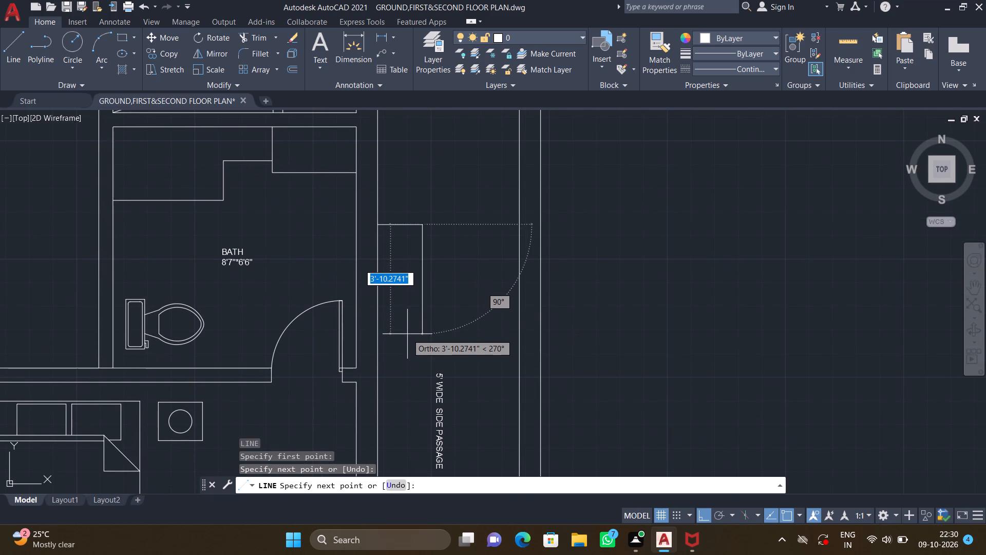
{"action": "scroll", "coordinate": [412, 323], "scroll_direction": "up", "scroll_amount": 2}
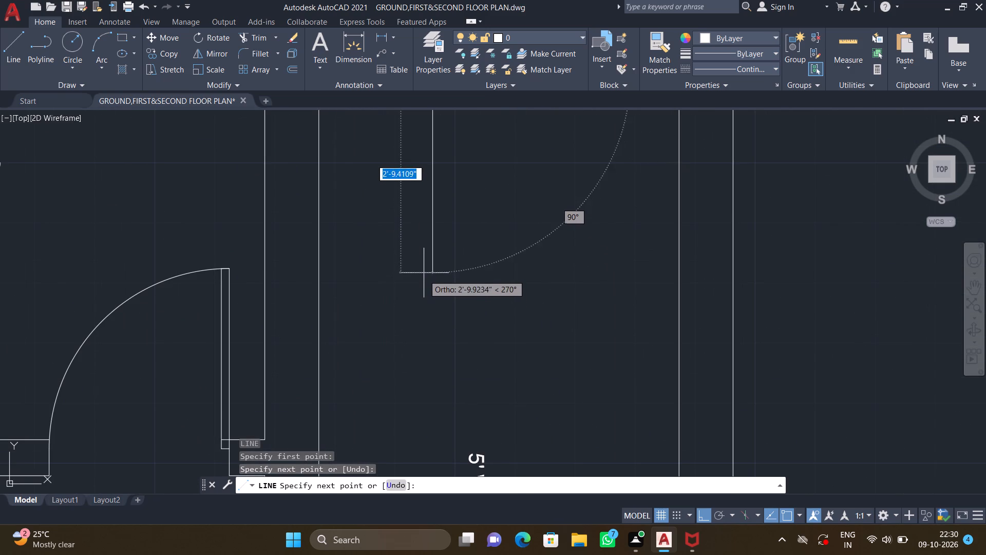
{"action": "left_click", "coordinate": [425, 253]}
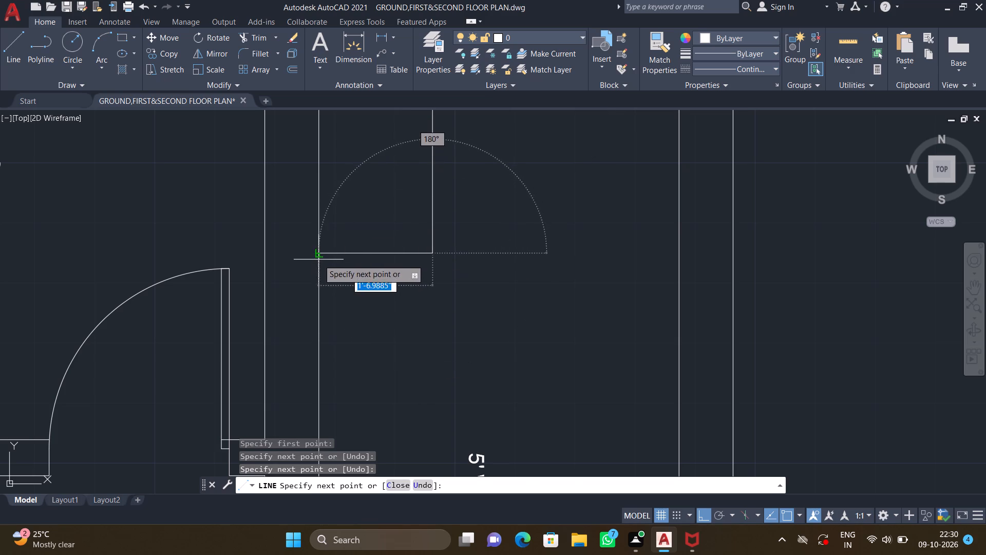
{"action": "left_click", "coordinate": [318, 258]}
{"action": "key", "text": "Return"}
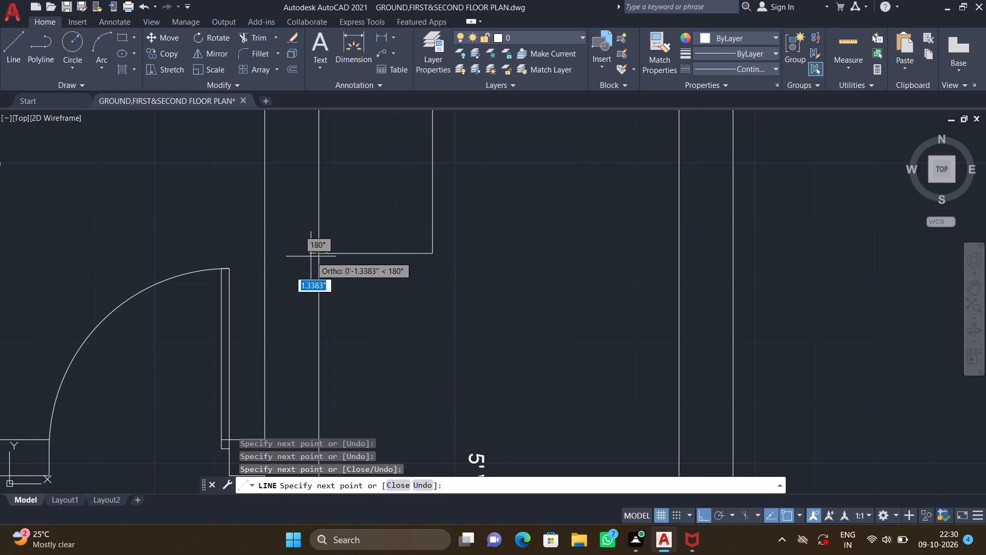
Extend the projection's two horizontal lines through the east wall to its inner face.
{"action": "scroll", "coordinate": [257, 258], "scroll_direction": "down", "scroll_amount": 1}
{"action": "middle_click_drag", "start_coordinate": [261, 267], "coordinate": [393, 300]}
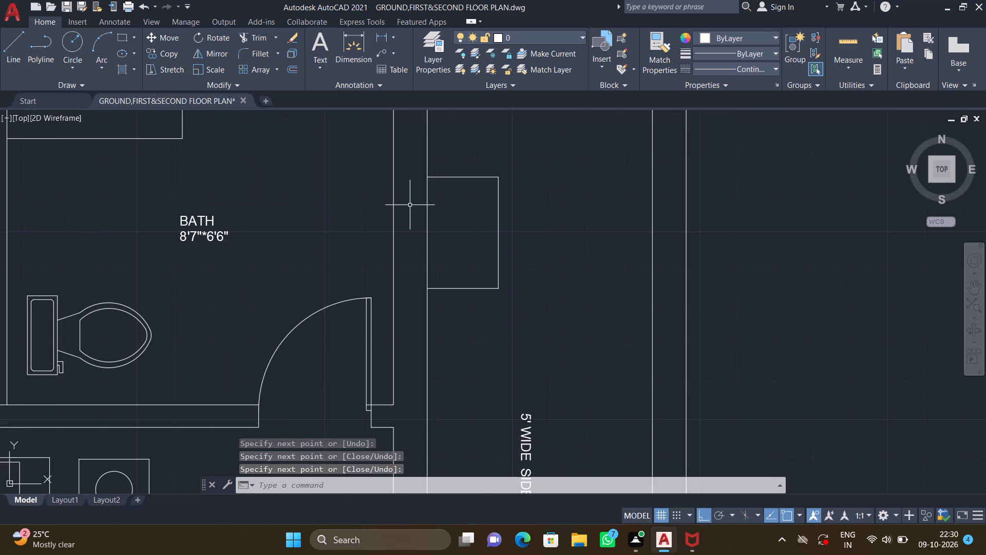
{"action": "scroll", "coordinate": [412, 194], "scroll_direction": "up", "scroll_amount": 1}
{"action": "type", "text": "EX"}
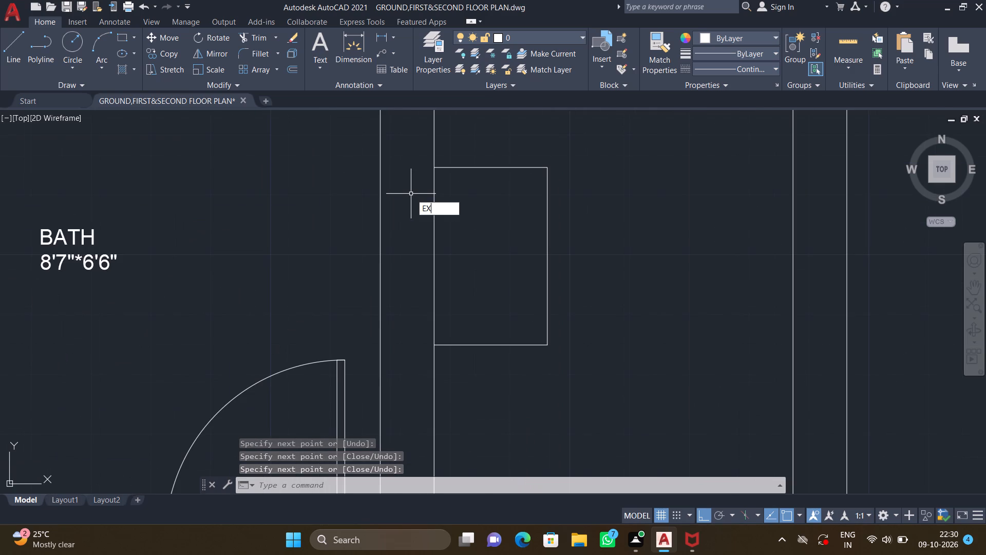
{"action": "key", "text": "Return"}
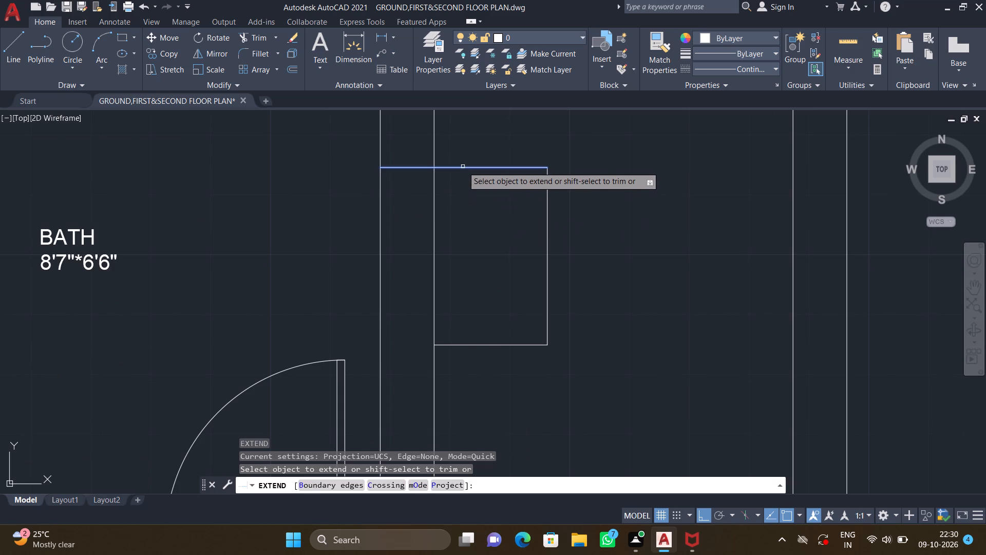
{"action": "left_click", "coordinate": [463, 166]}
{"action": "left_click", "coordinate": [448, 347]}
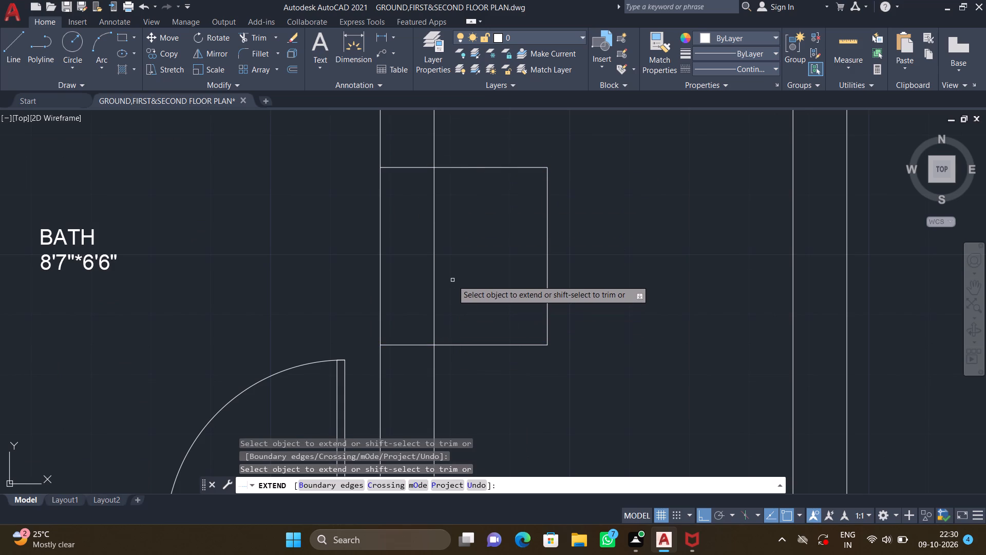
{"action": "key", "text": "Return"}
Draw a vertical line about 2'-6" long within the bath's east wall, between the two extended lines near the inner face.
{"action": "key", "text": "l"}
{"action": "key", "text": "Return"}
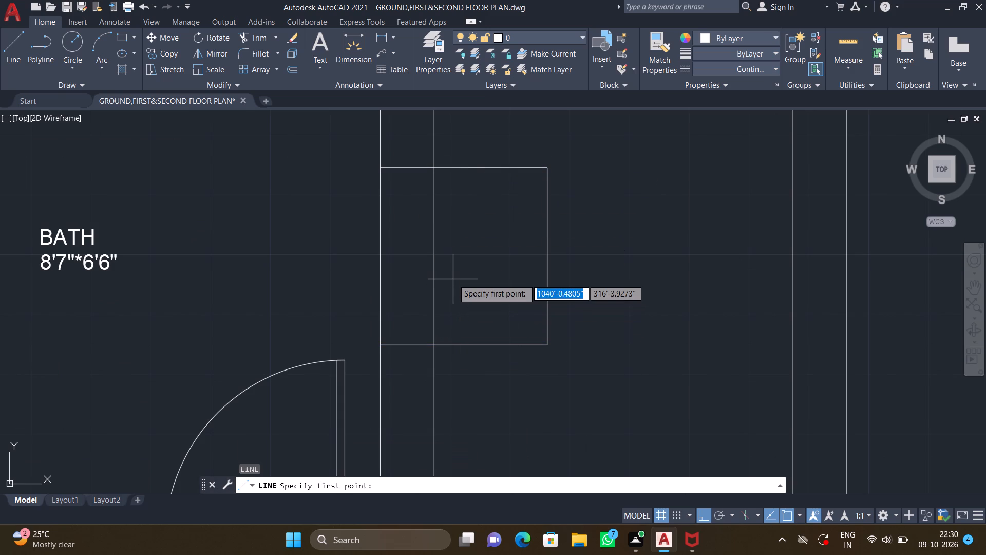
{"action": "scroll", "coordinate": [399, 174], "scroll_direction": "up", "scroll_amount": 2}
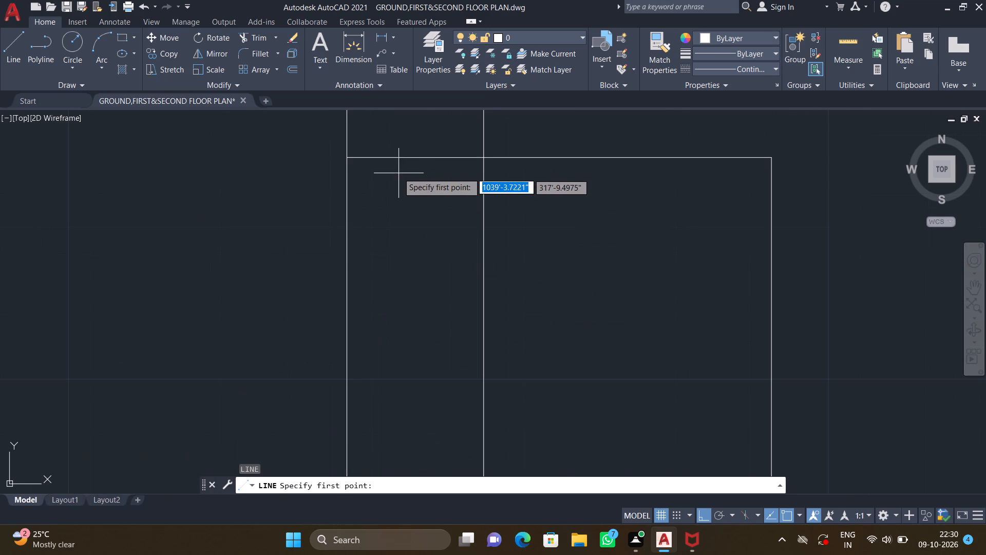
{"action": "left_click", "coordinate": [391, 159]}
{"action": "scroll", "coordinate": [388, 280], "scroll_direction": "down", "scroll_amount": 1}
{"action": "middle_click_drag", "start_coordinate": [373, 316], "coordinate": [371, 286]}
{"action": "scroll", "coordinate": [371, 287], "scroll_direction": "down", "scroll_amount": 3}
{"action": "scroll", "coordinate": [372, 348], "scroll_direction": "up", "scroll_amount": 2}
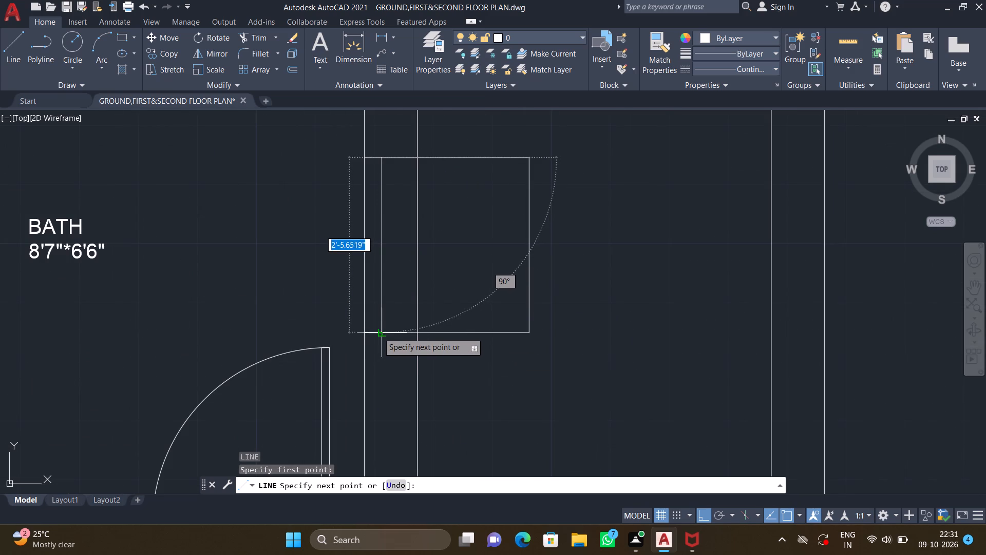
{"action": "left_click", "coordinate": [378, 332]}
{"action": "key", "text": "Return"}
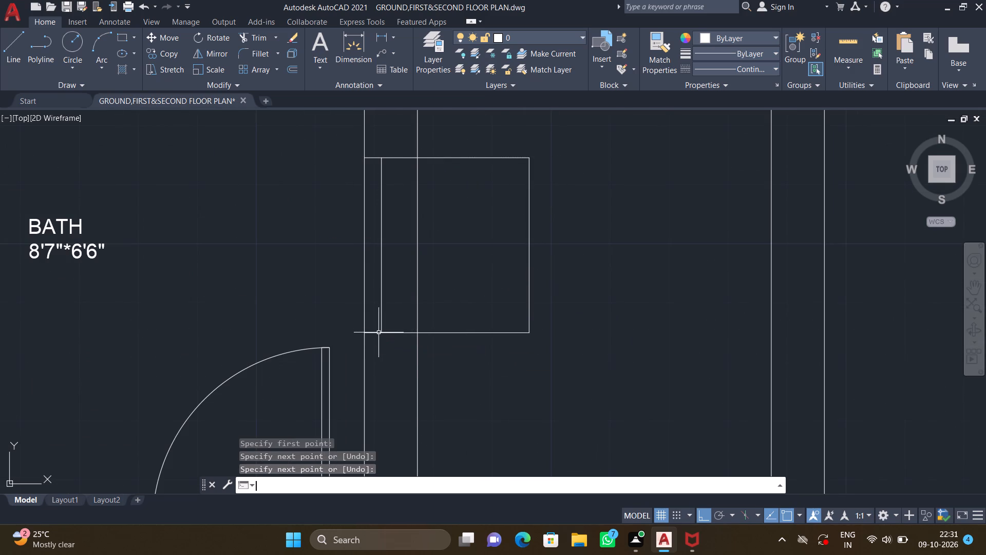
Draw a second vertical line about 2'-6" long within the bath's east wall, just outside the existing inner one.
{"action": "key", "text": "l"}
{"action": "key", "text": "Return"}
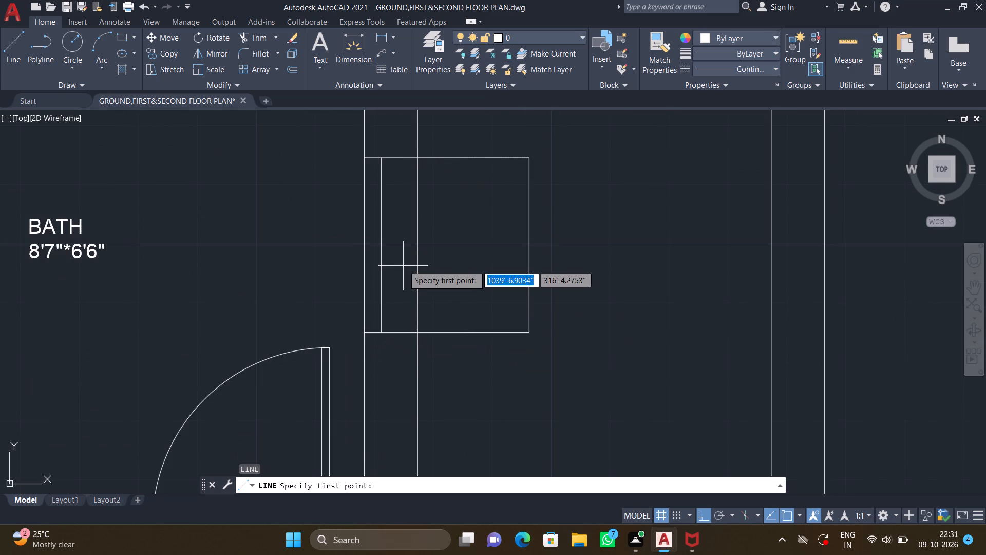
{"action": "scroll", "coordinate": [394, 164], "scroll_direction": "up", "scroll_amount": 3}
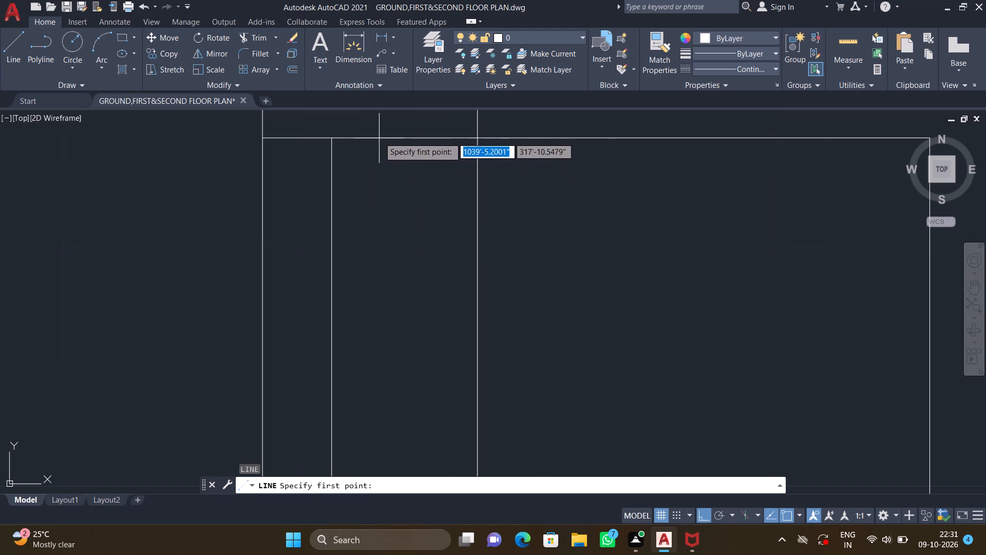
{"action": "left_click_drag", "start_coordinate": [378, 137], "coordinate": [383, 138]}
{"action": "scroll", "coordinate": [385, 277], "scroll_direction": "down", "scroll_amount": 2}
{"action": "middle_click_drag", "start_coordinate": [359, 363], "coordinate": [356, 314]}
{"action": "scroll", "coordinate": [356, 311], "scroll_direction": "down", "scroll_amount": 1}
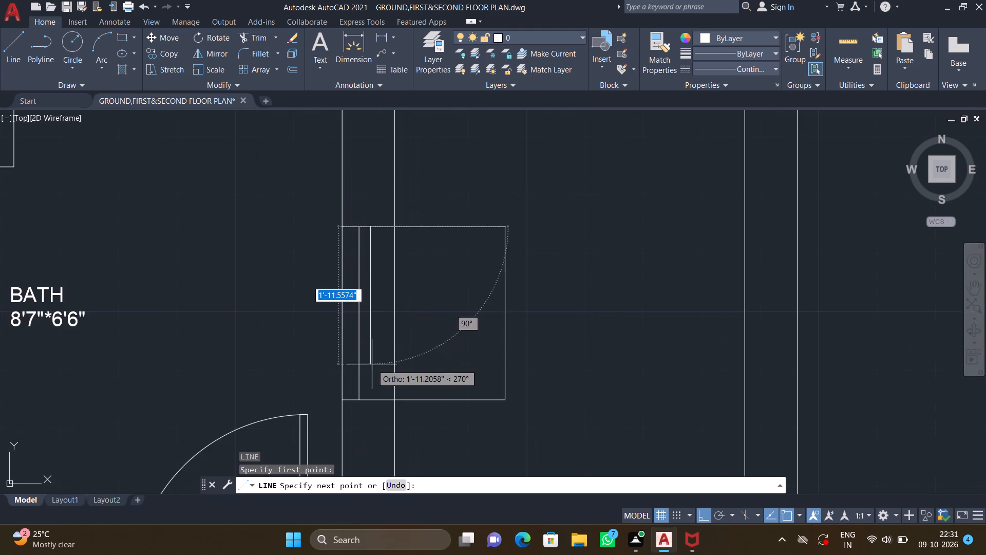
{"action": "scroll", "coordinate": [372, 367], "scroll_direction": "up", "scroll_amount": 1}
{"action": "left_click", "coordinate": [368, 419]}
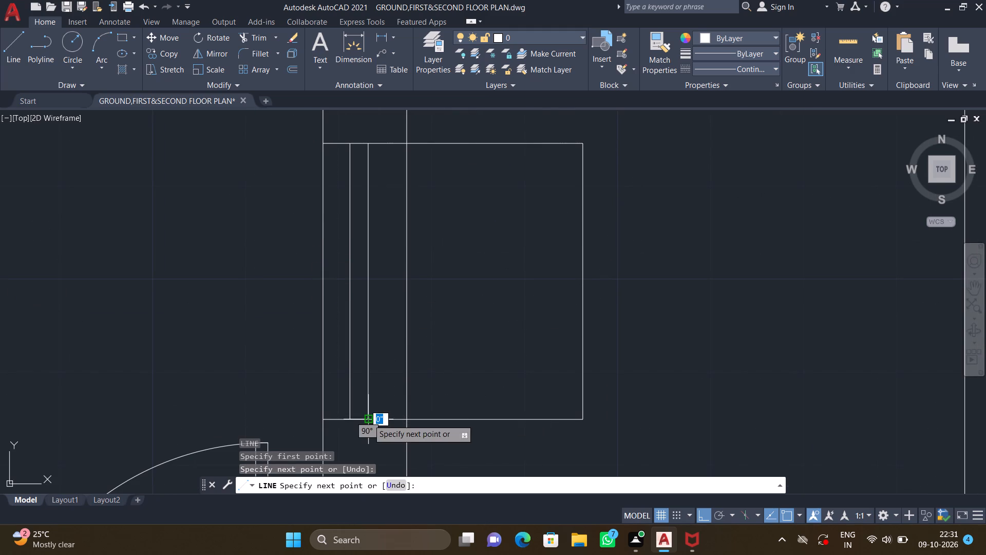
{"action": "key", "text": "Return"}
Draw a 9" horizontal line across the thickness of the kitchen's east wall, toward the room's north end.
{"action": "scroll", "coordinate": [365, 379], "scroll_direction": "down", "scroll_amount": 3}
{"action": "middle_click_drag", "start_coordinate": [227, 321], "coordinate": [346, 289]}
{"action": "scroll", "coordinate": [356, 297], "scroll_direction": "down", "scroll_amount": 2}
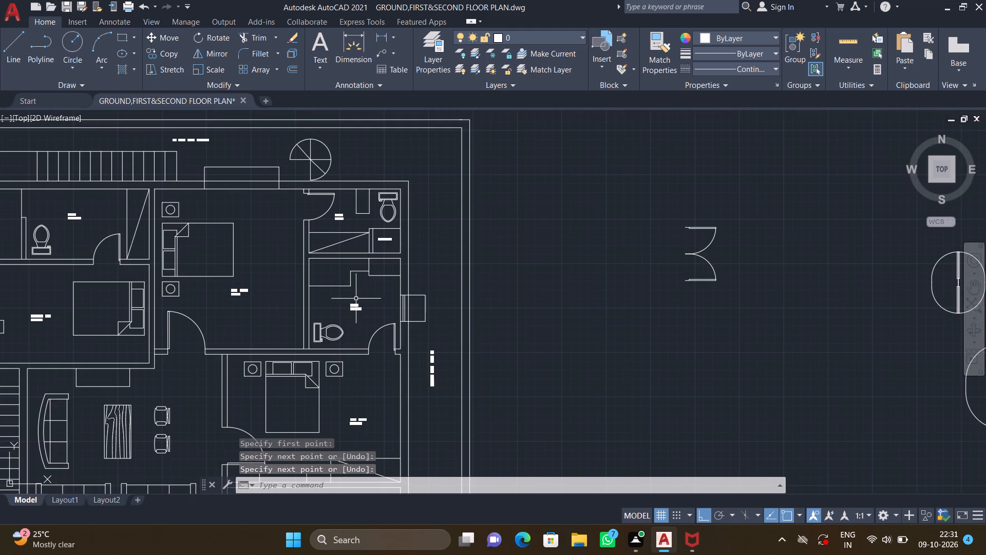
{"action": "middle_click_drag", "start_coordinate": [390, 387], "coordinate": [370, 306]}
{"action": "scroll", "coordinate": [370, 304], "scroll_direction": "down", "scroll_amount": 2}
{"action": "middle_click_drag", "start_coordinate": [366, 347], "coordinate": [365, 344]}
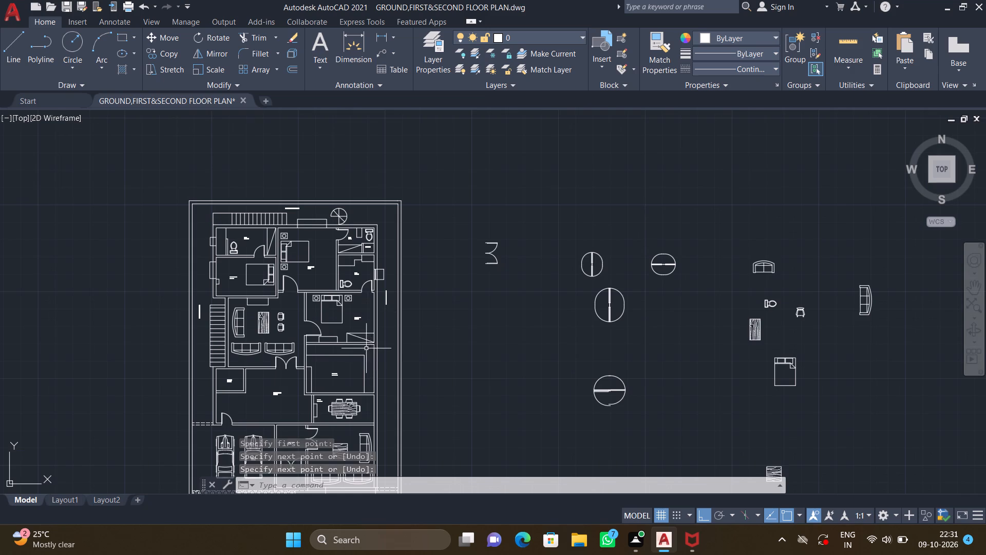
{"action": "middle_click_drag", "start_coordinate": [365, 344], "coordinate": [355, 300]}
{"action": "scroll", "coordinate": [363, 341], "scroll_direction": "up", "scroll_amount": 4}
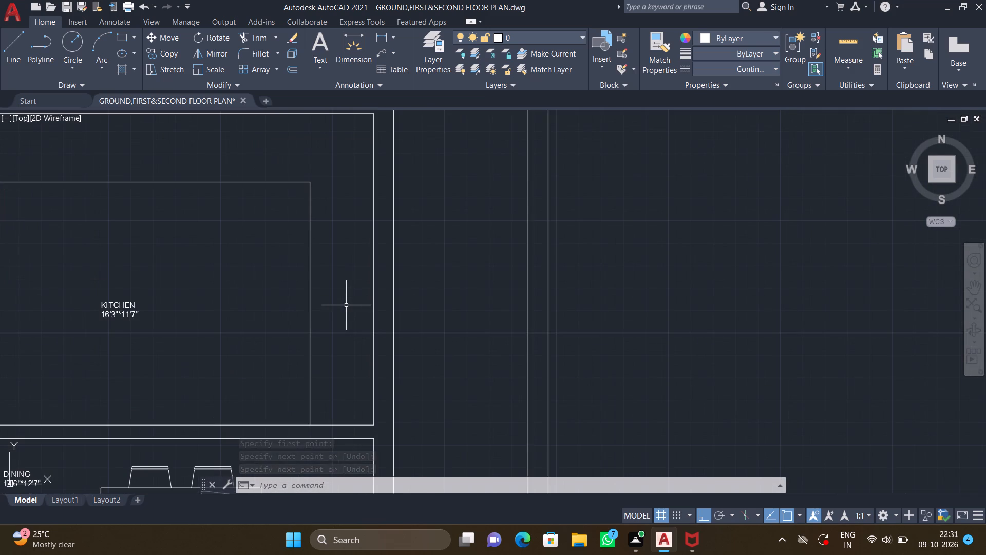
{"action": "key", "text": "l"}
{"action": "key", "text": "Return"}
{"action": "scroll", "coordinate": [347, 305], "scroll_direction": "down", "scroll_amount": 1}
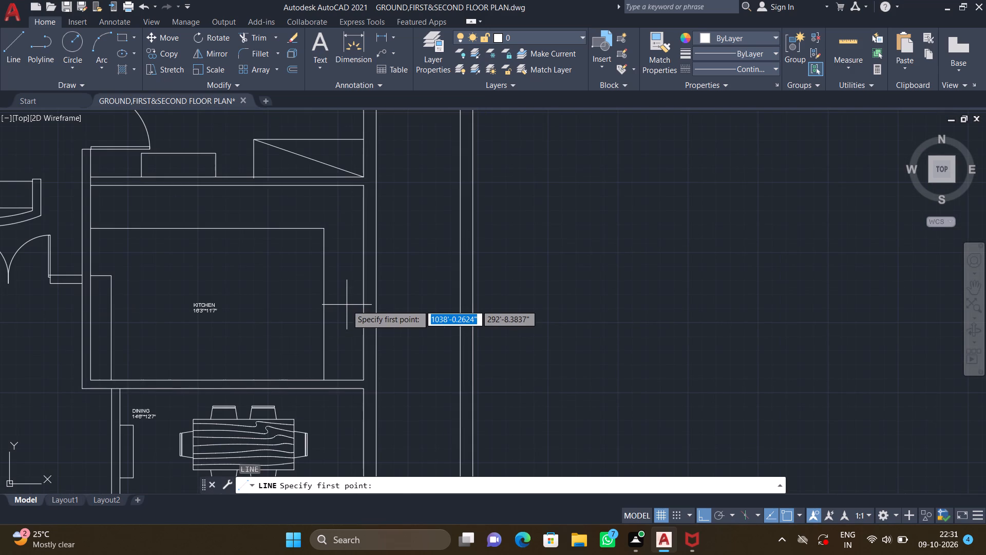
{"action": "scroll", "coordinate": [358, 234], "scroll_direction": "up", "scroll_amount": 1}
{"action": "left_click", "coordinate": [364, 236]}
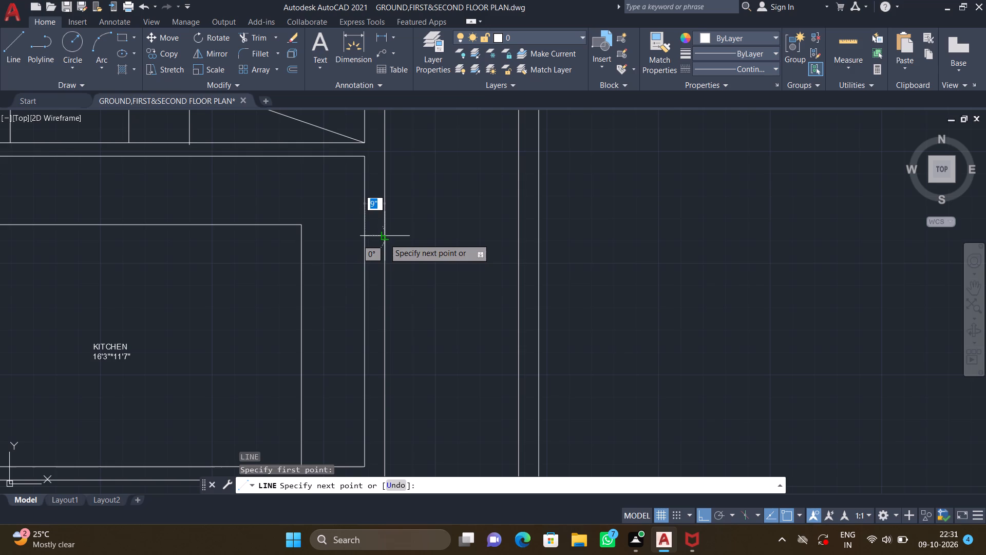
{"action": "left_click", "coordinate": [384, 238]}
{"action": "key", "text": "Return"}
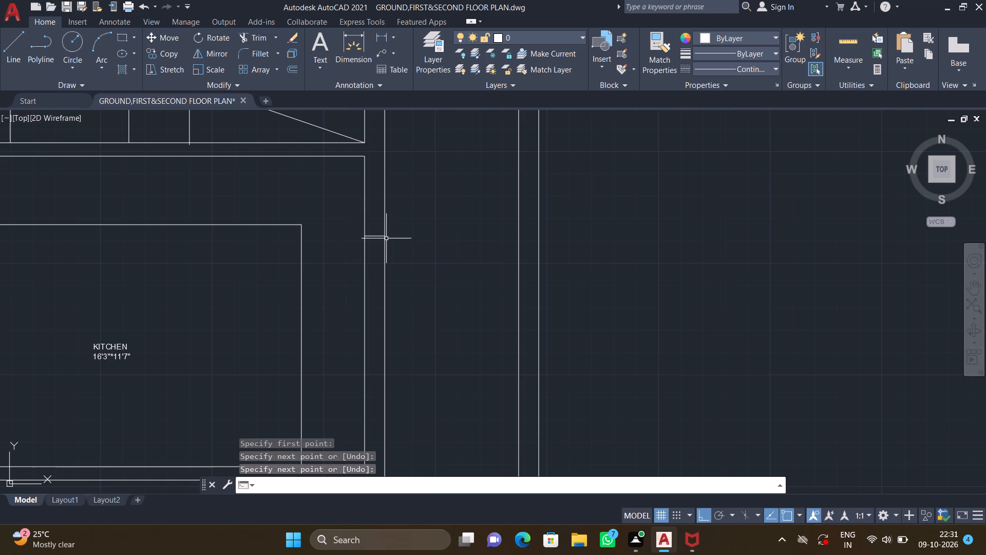
Draw another 9" horizontal line across the kitchen's east wall, about 5'-4" south of the first one.
{"action": "middle_click_drag", "start_coordinate": [383, 307], "coordinate": [387, 251]}
{"action": "scroll", "coordinate": [371, 304], "scroll_direction": "up", "scroll_amount": 2}
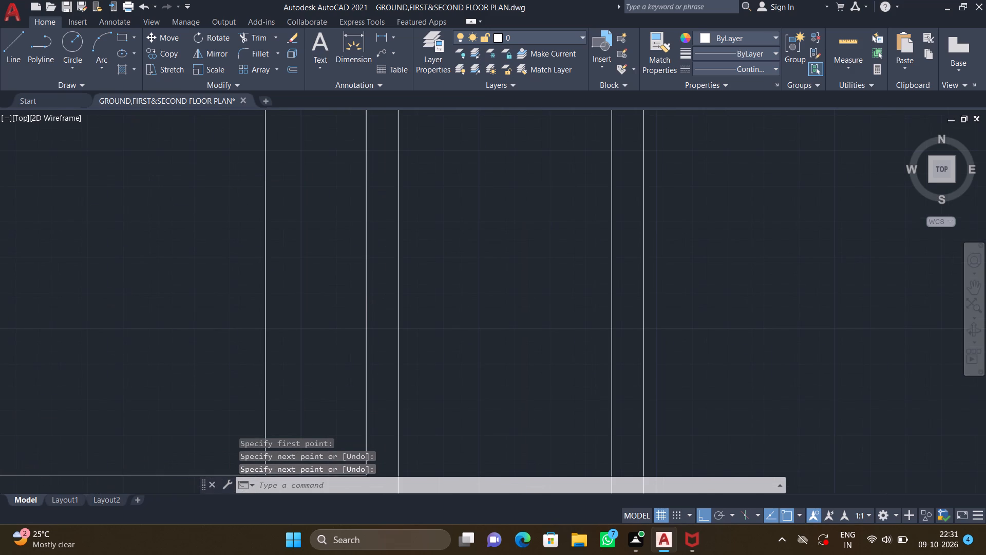
{"action": "key", "text": "l"}
{"action": "key", "text": "Return"}
{"action": "scroll", "coordinate": [371, 304], "scroll_direction": "down", "scroll_amount": 1}
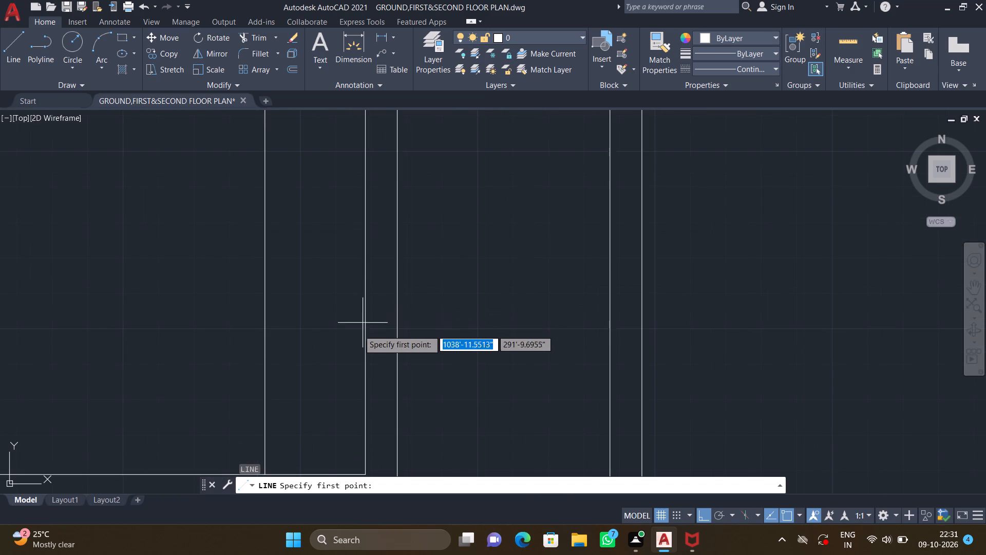
{"action": "scroll", "coordinate": [356, 331], "scroll_direction": "down", "scroll_amount": 2}
{"action": "scroll", "coordinate": [357, 340], "scroll_direction": "up", "scroll_amount": 1}
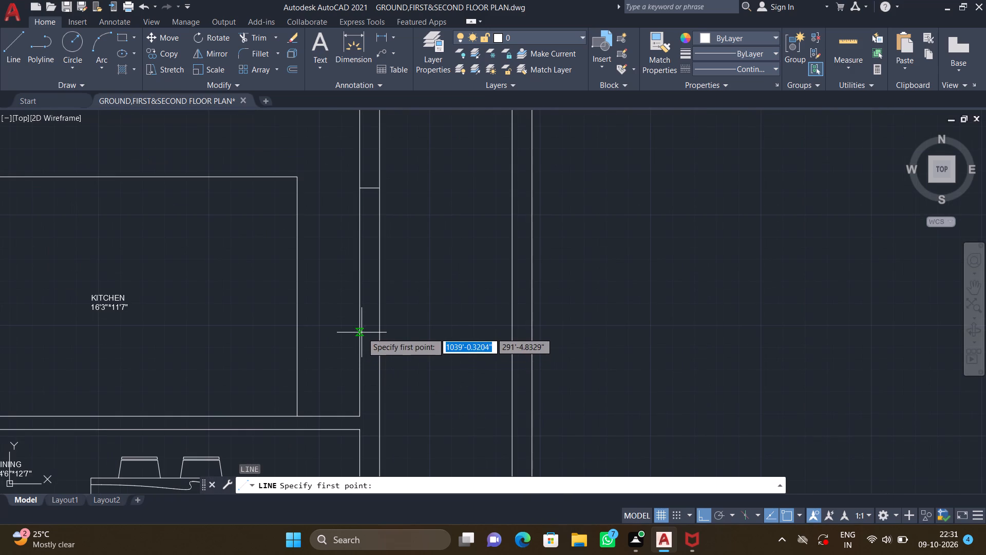
{"action": "left_click", "coordinate": [359, 330]}
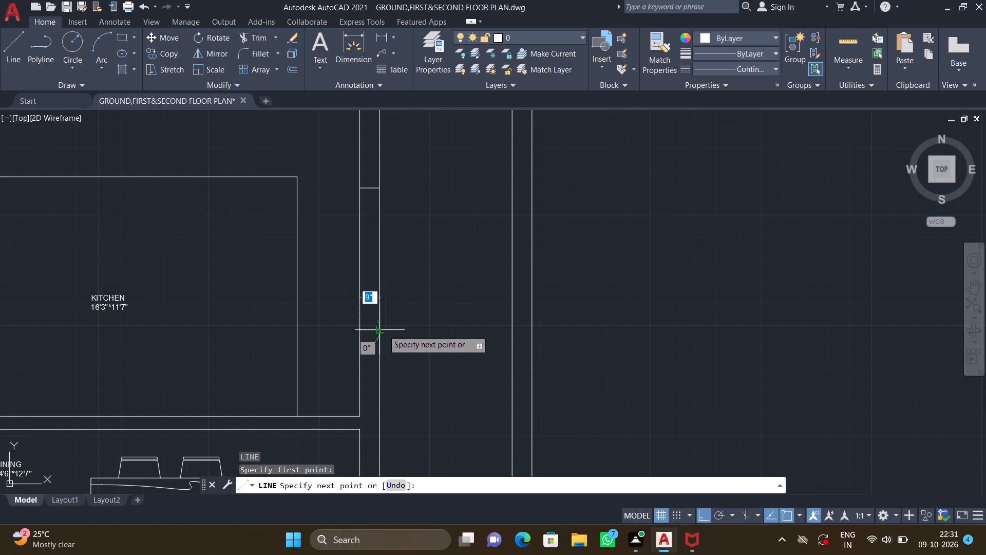
{"action": "left_click", "coordinate": [382, 330]}
{"action": "key", "text": "Return"}
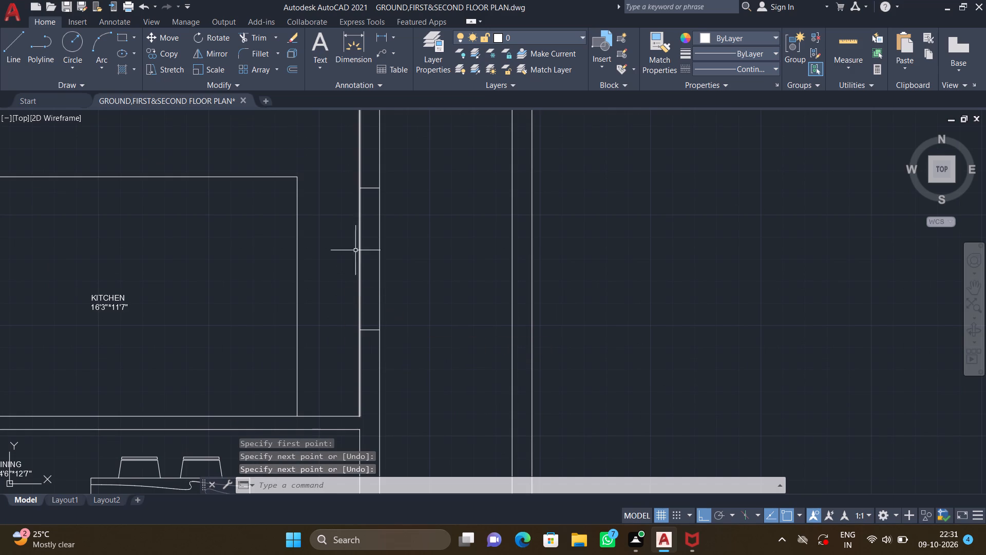
Draw a vertical line about 5'-4" long within the kitchen's east wall, near its inner face, between the two cross lines.
{"action": "scroll", "coordinate": [366, 216], "scroll_direction": "up", "scroll_amount": 2}
{"action": "key", "text": "l"}
{"action": "key", "text": "Return"}
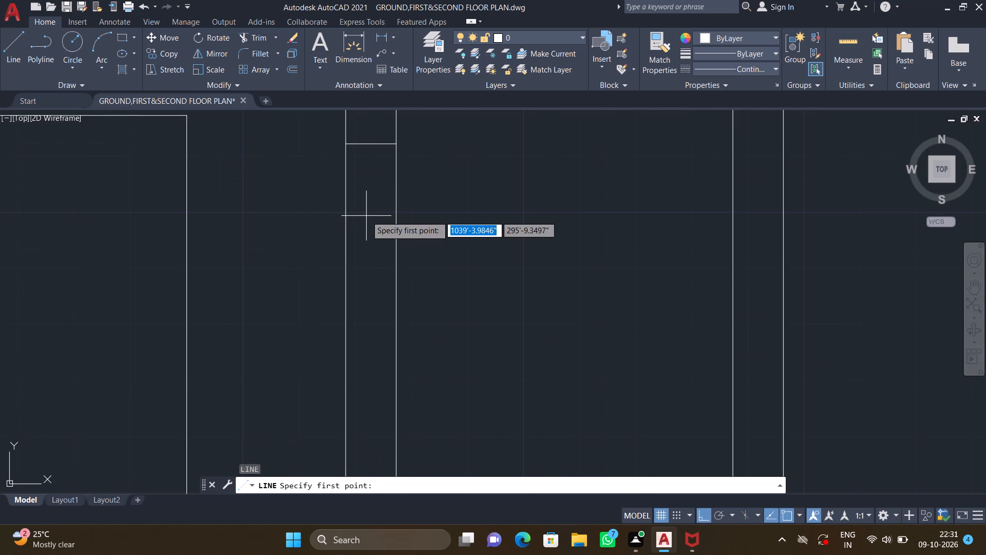
{"action": "left_click", "coordinate": [362, 145]}
{"action": "scroll", "coordinate": [368, 237], "scroll_direction": "down", "scroll_amount": 2}
{"action": "middle_click_drag", "start_coordinate": [354, 329], "coordinate": [342, 304]}
{"action": "scroll", "coordinate": [355, 315], "scroll_direction": "up", "scroll_amount": 2}
{"action": "left_click", "coordinate": [346, 332]}
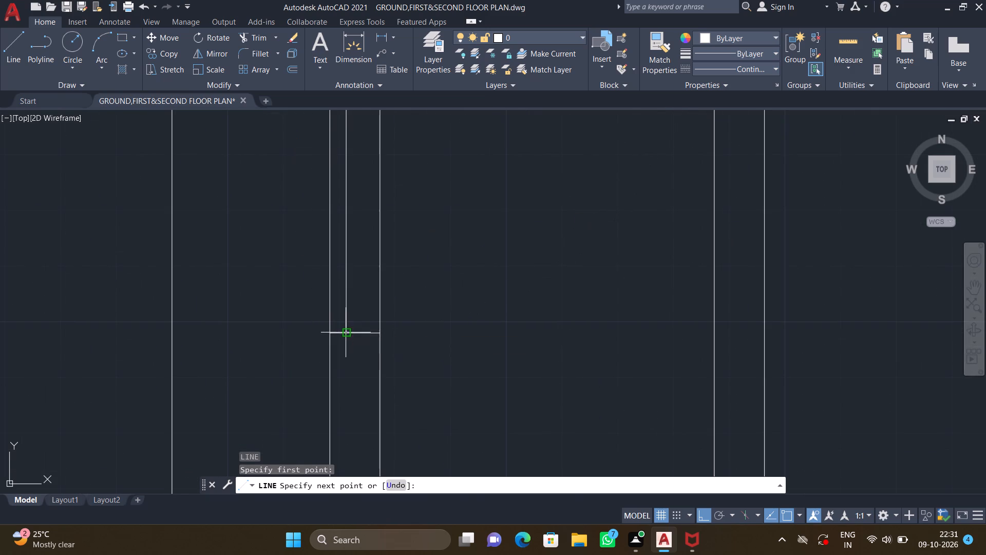
{"action": "key", "text": "Return"}
Draw a second vertical line about 5'-4" long between the kitchen opening's cross lines, nearer the middle of the wall.
{"action": "scroll", "coordinate": [348, 334], "scroll_direction": "down", "scroll_amount": 1}
{"action": "middle_click_drag", "start_coordinate": [365, 277], "coordinate": [392, 309]}
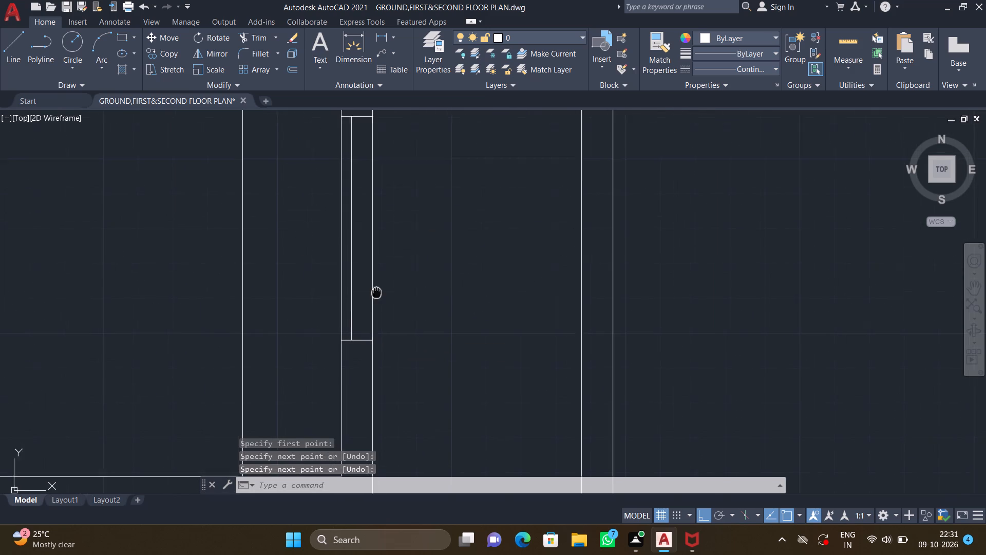
{"action": "middle_click_drag", "start_coordinate": [392, 309], "coordinate": [475, 393]}
{"action": "scroll", "coordinate": [463, 250], "scroll_direction": "up", "scroll_amount": 2}
{"action": "key", "text": "l"}
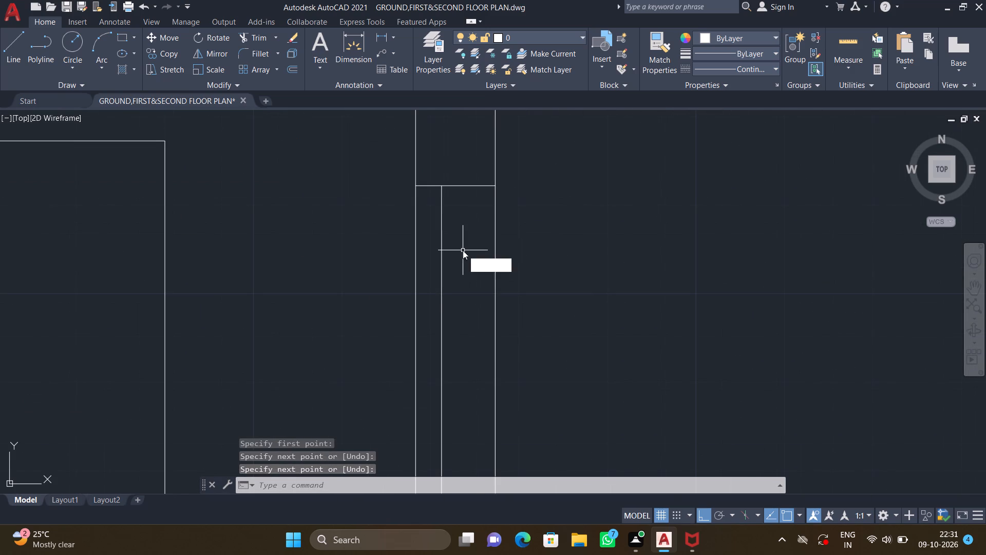
{"action": "key", "text": "Return"}
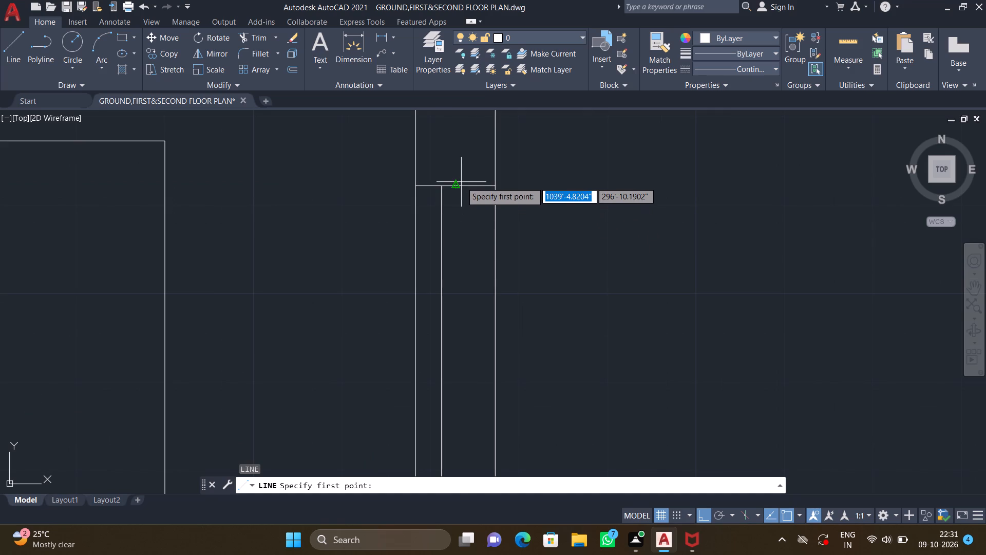
{"action": "left_click", "coordinate": [463, 184]}
{"action": "scroll", "coordinate": [462, 267], "scroll_direction": "down", "scroll_amount": 2}
{"action": "middle_click_drag", "start_coordinate": [444, 366], "coordinate": [403, 305]}
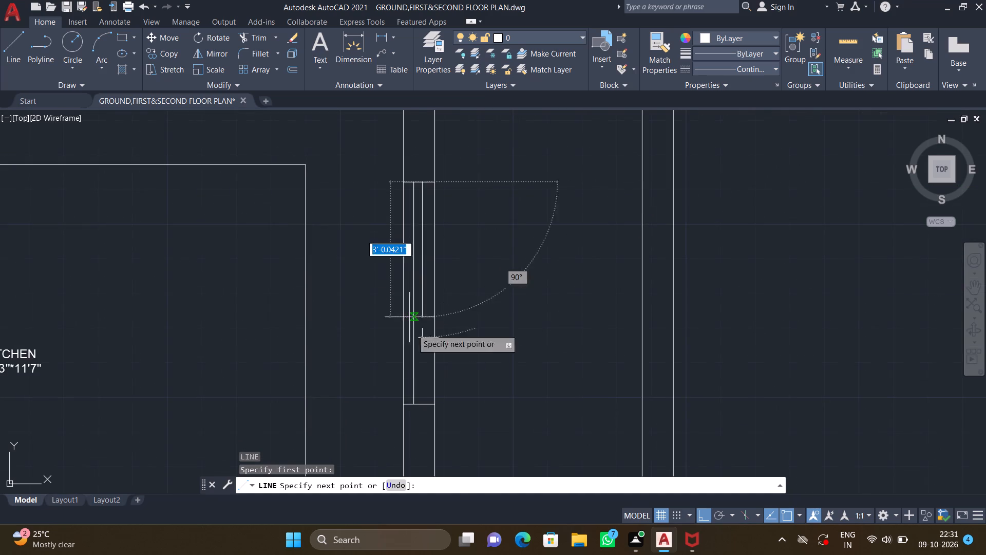
{"action": "scroll", "coordinate": [406, 373], "scroll_direction": "up", "scroll_amount": 1}
{"action": "left_click", "coordinate": [432, 421]}
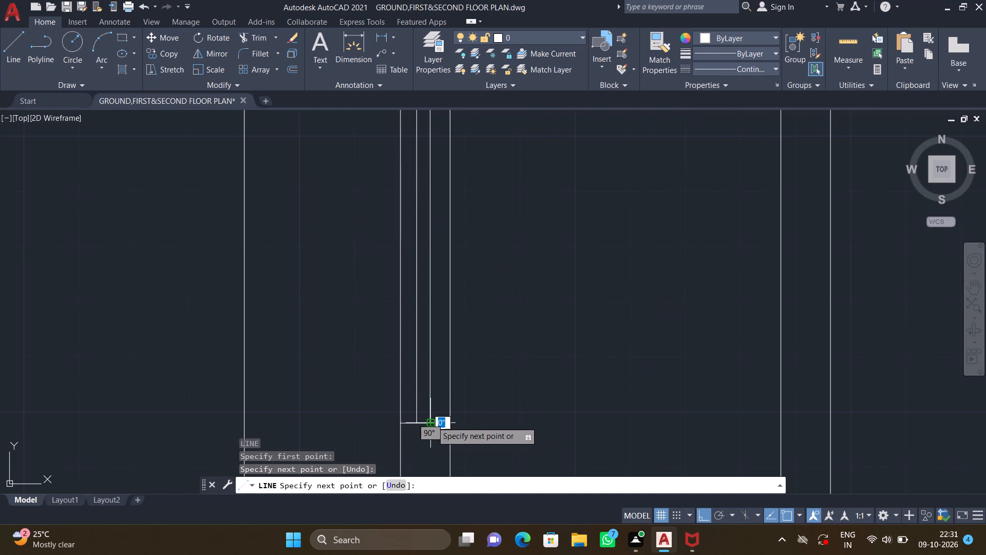
{"action": "key", "text": "Return"}
Draw a rectangular projection about 1'-6" by 5'-4" on the outer face of the kitchen's east wall, aligned with the opening.
{"action": "scroll", "coordinate": [432, 422], "scroll_direction": "down", "scroll_amount": 3}
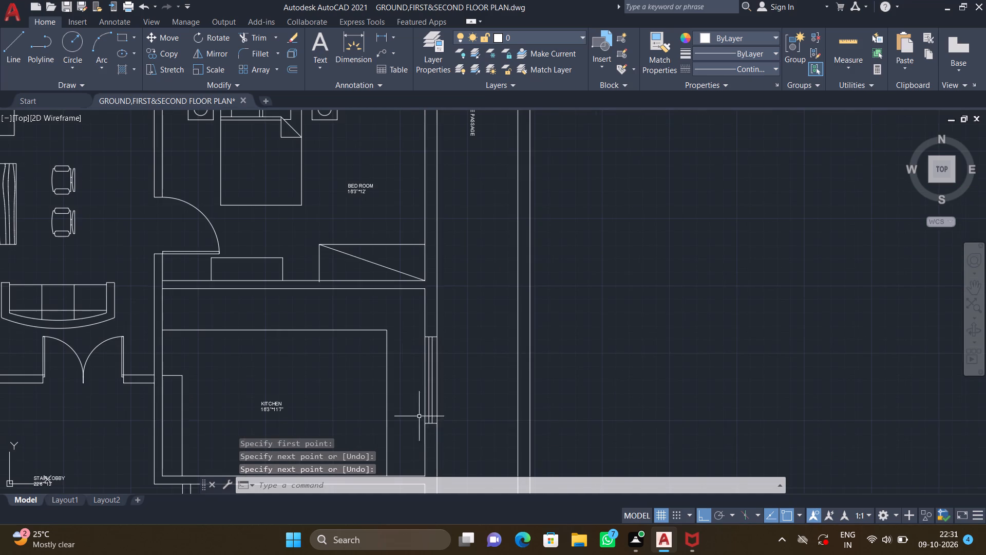
{"action": "scroll", "coordinate": [393, 337], "scroll_direction": "down", "scroll_amount": 2}
{"action": "middle_click_drag", "start_coordinate": [407, 443], "coordinate": [375, 359]}
{"action": "scroll", "coordinate": [403, 428], "scroll_direction": "down", "scroll_amount": 1}
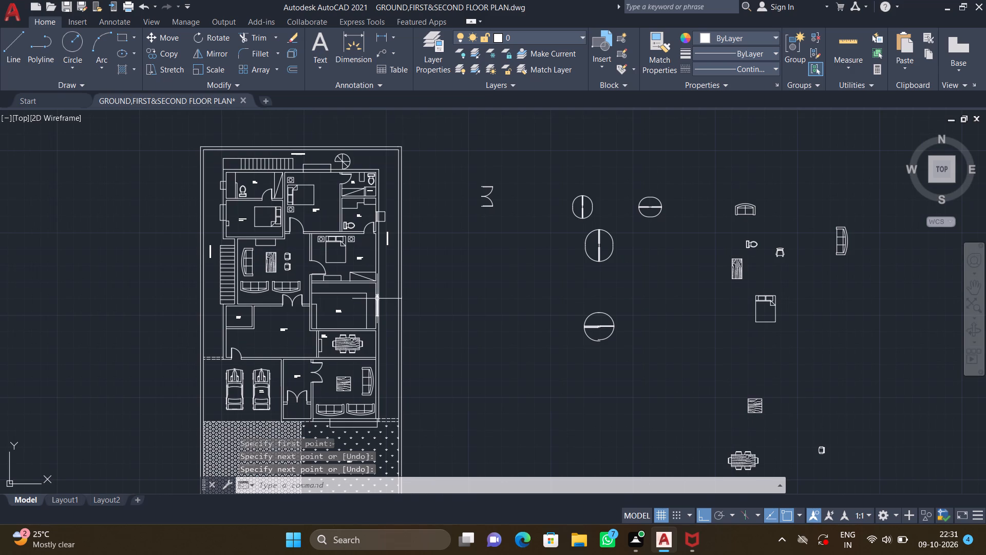
{"action": "scroll", "coordinate": [377, 299], "scroll_direction": "up", "scroll_amount": 3}
{"action": "key", "text": "l"}
{"action": "key", "text": "Return"}
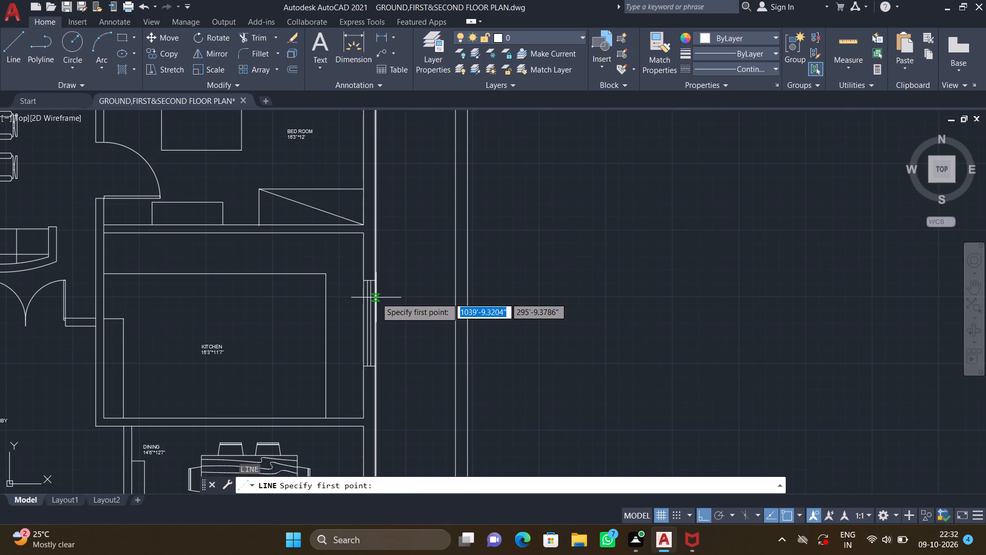
{"action": "scroll", "coordinate": [371, 287], "scroll_direction": "up", "scroll_amount": 2}
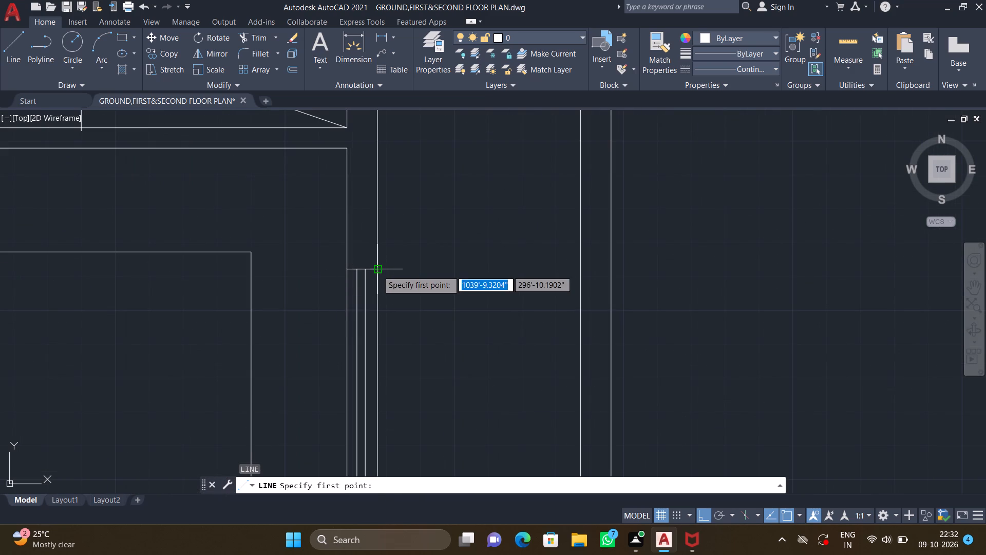
{"action": "left_click", "coordinate": [377, 270]}
{"action": "left_click", "coordinate": [439, 274]}
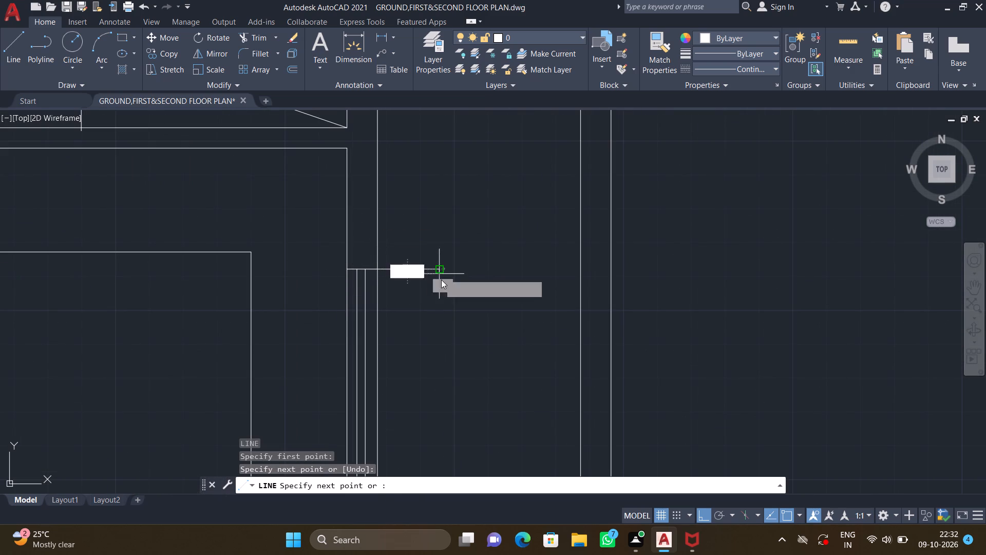
{"action": "scroll", "coordinate": [455, 376], "scroll_direction": "down", "scroll_amount": 2}
{"action": "middle_click_drag", "start_coordinate": [440, 425], "coordinate": [420, 386]}
{"action": "scroll", "coordinate": [432, 390], "scroll_direction": "up", "scroll_amount": 2}
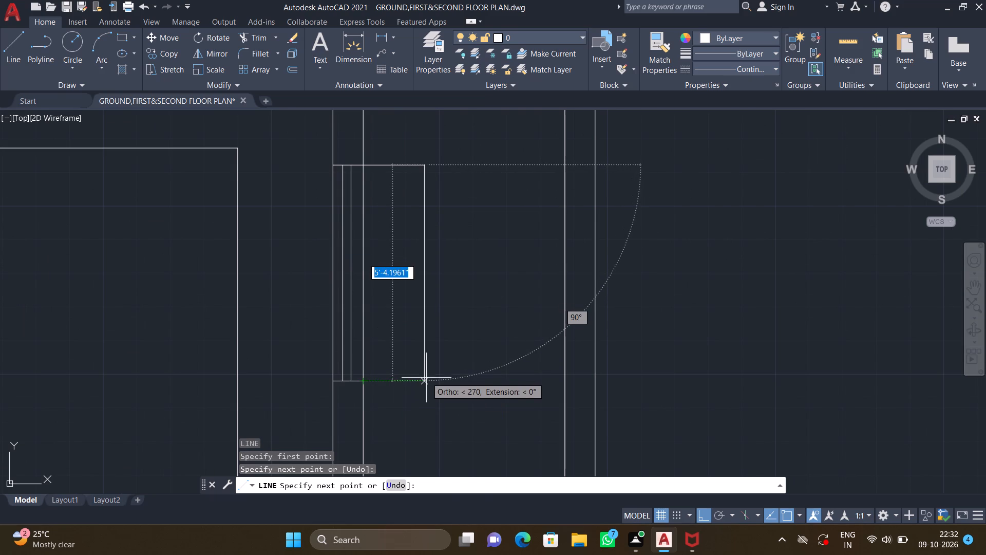
{"action": "left_click", "coordinate": [426, 381]}
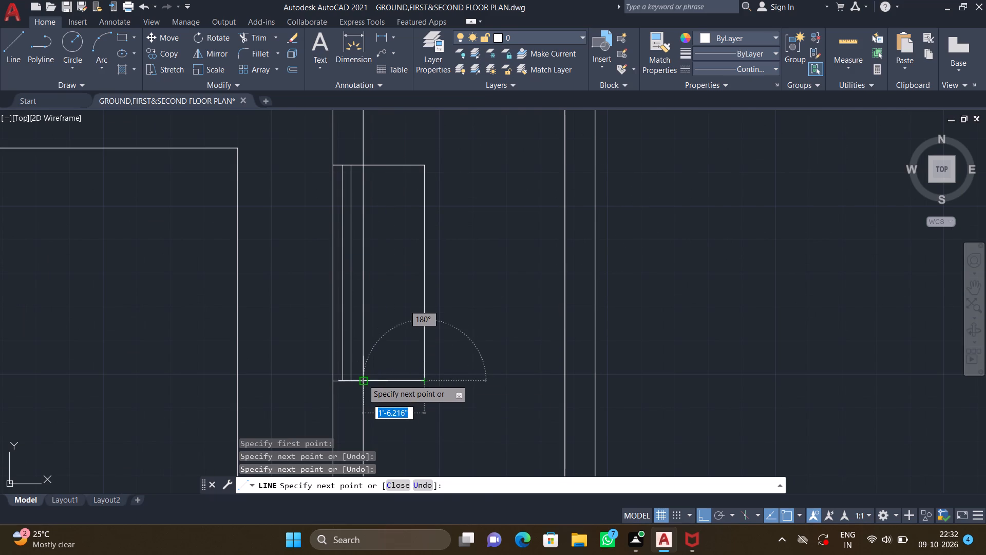
{"action": "left_click", "coordinate": [363, 379]}
{"action": "key", "text": "Return"}
Draw a horizontal line across the thickness of the dining room's east wall, a little south of the room's north wall.
{"action": "scroll", "coordinate": [364, 390], "scroll_direction": "down", "scroll_amount": 3}
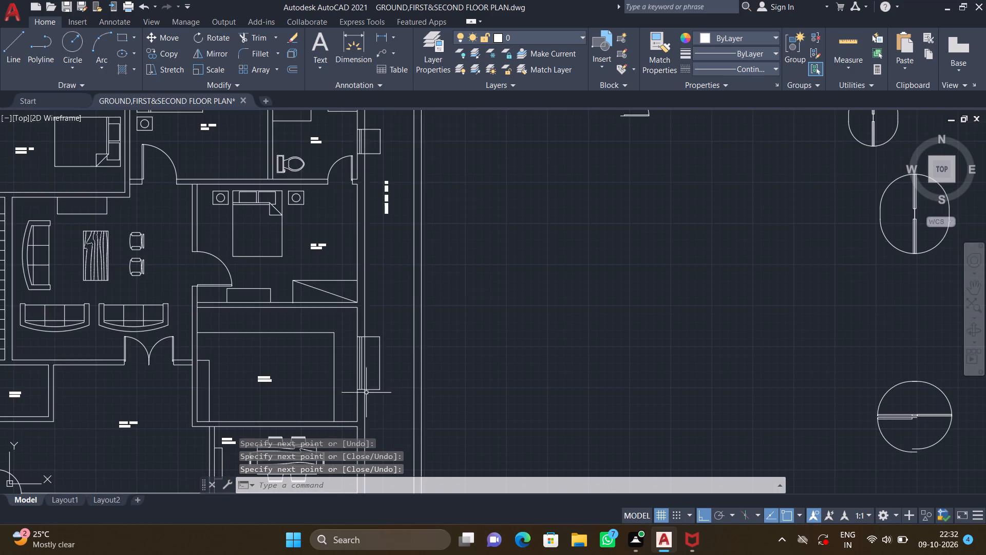
{"action": "scroll", "coordinate": [363, 263], "scroll_direction": "down", "scroll_amount": 2}
{"action": "middle_click_drag", "start_coordinate": [351, 350], "coordinate": [343, 295]}
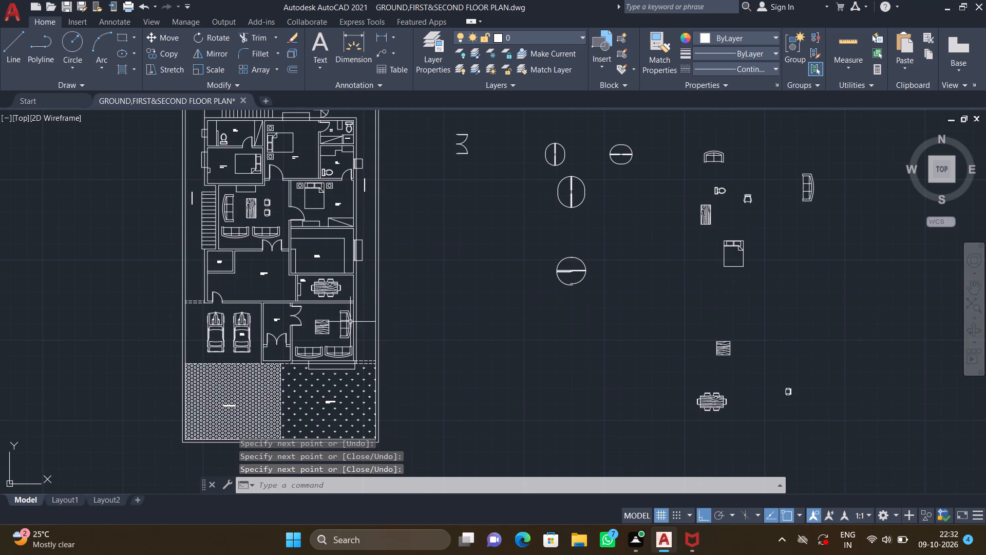
{"action": "middle_click_drag", "start_coordinate": [333, 329], "coordinate": [325, 297]}
{"action": "scroll", "coordinate": [343, 247], "scroll_direction": "up", "scroll_amount": 2}
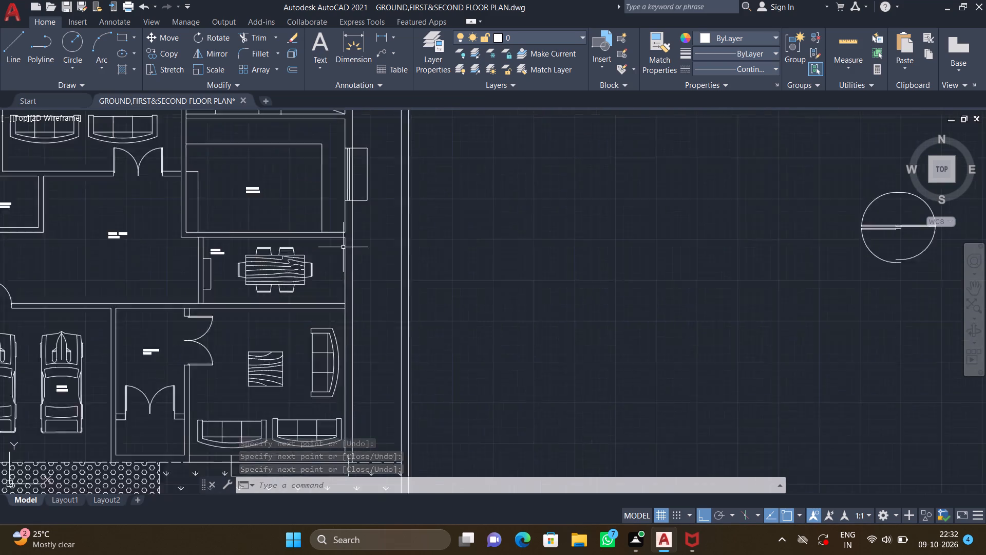
{"action": "scroll", "coordinate": [343, 247], "scroll_direction": "up", "scroll_amount": 4}
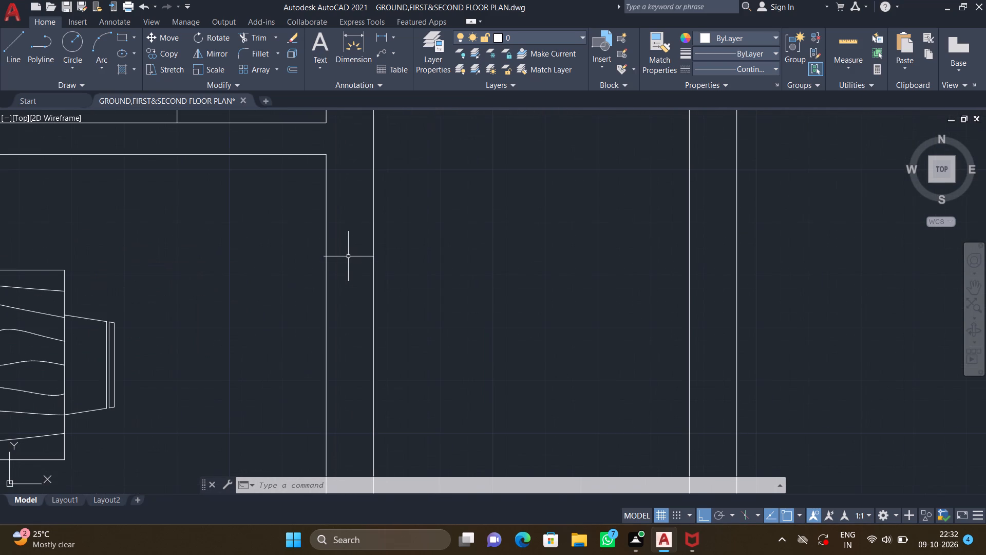
{"action": "key", "text": "l"}
{"action": "key", "text": "Return"}
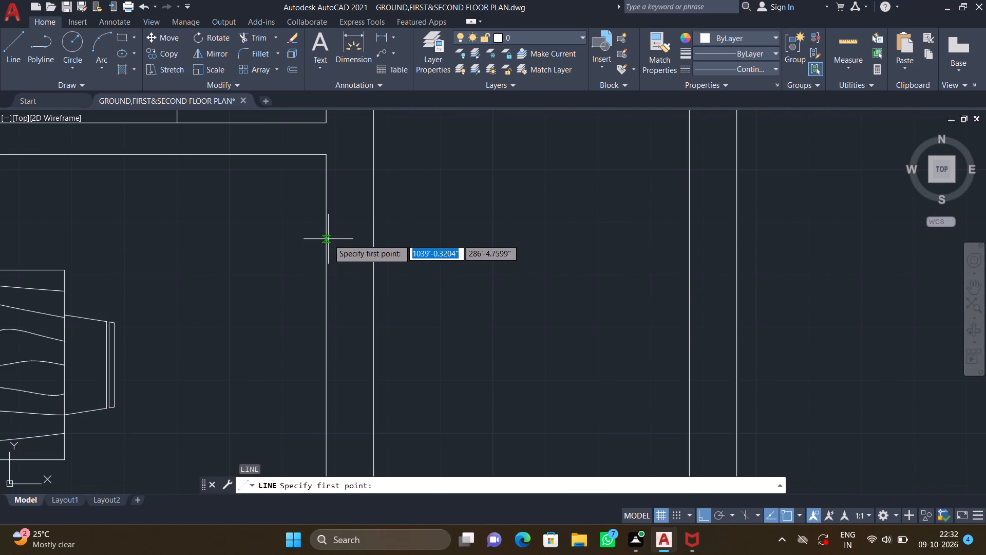
{"action": "left_click", "coordinate": [328, 239]}
{"action": "left_click", "coordinate": [371, 239]}
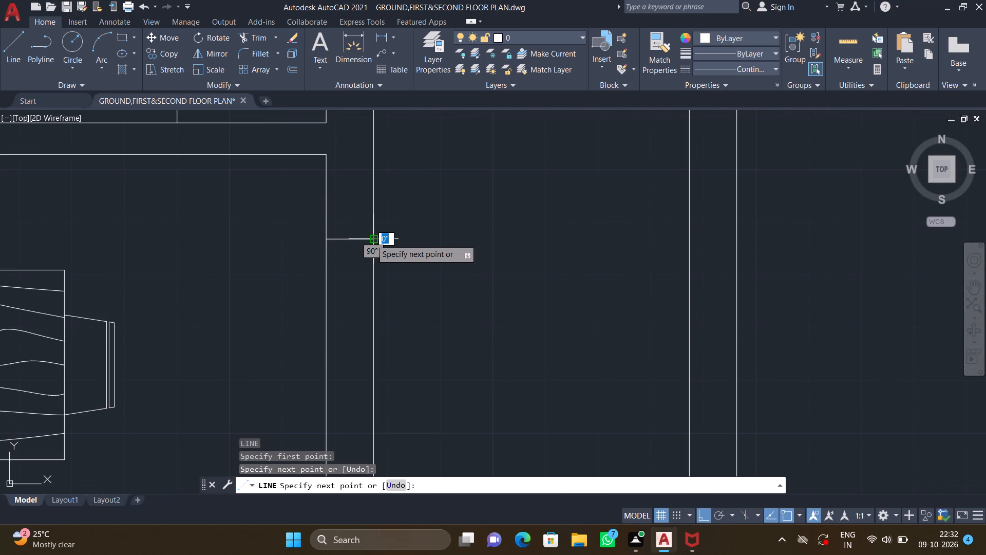
{"action": "key", "text": "Return"}
Draw another horizontal line across the dining room's east wall, about 4'-3" south of the first one.
{"action": "scroll", "coordinate": [374, 279], "scroll_direction": "down", "scroll_amount": 2}
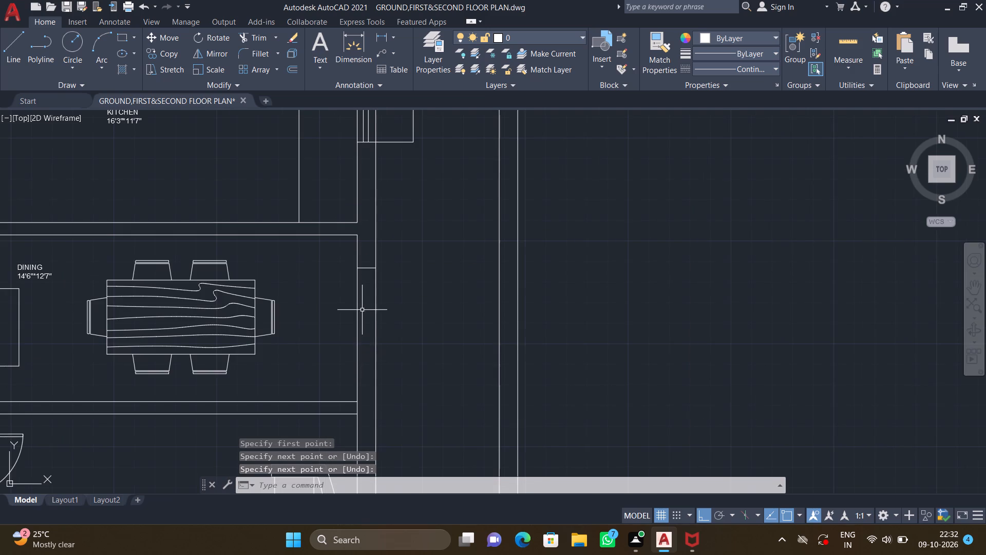
{"action": "middle_click_drag", "start_coordinate": [348, 359], "coordinate": [347, 288]}
{"action": "key", "text": "l"}
{"action": "key", "text": "Return"}
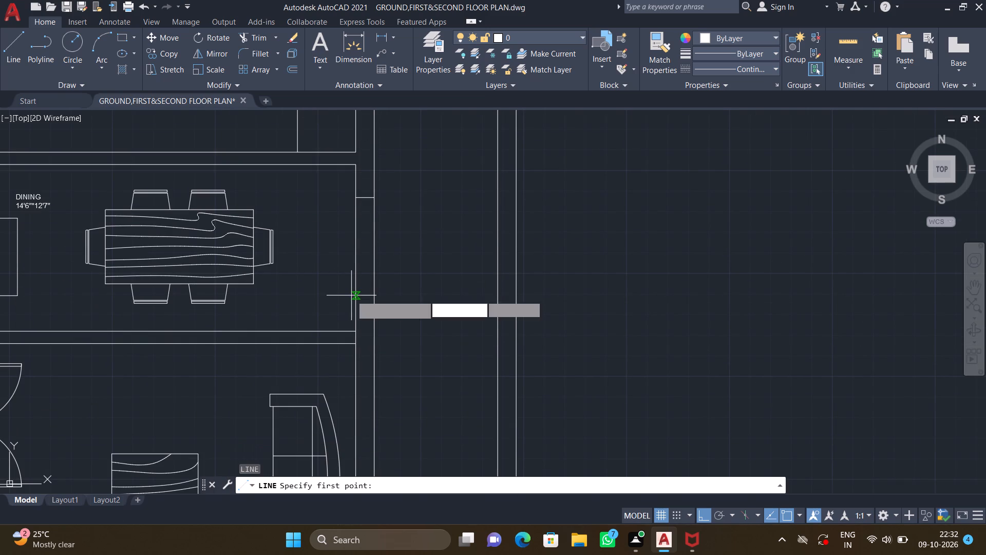
{"action": "left_click", "coordinate": [354, 298]}
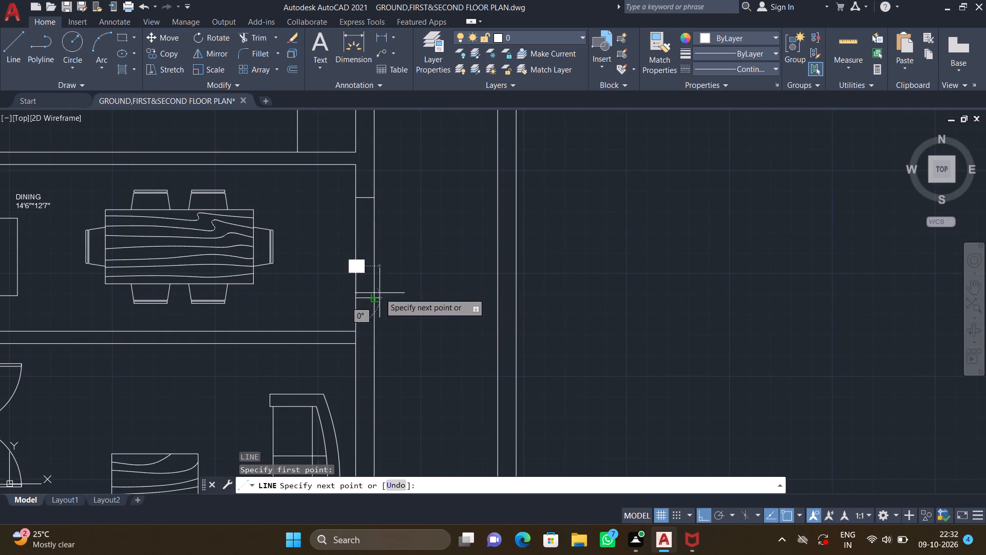
{"action": "scroll", "coordinate": [382, 293], "scroll_direction": "up", "scroll_amount": 1}
{"action": "left_click", "coordinate": [368, 302]}
{"action": "key", "text": "Return"}
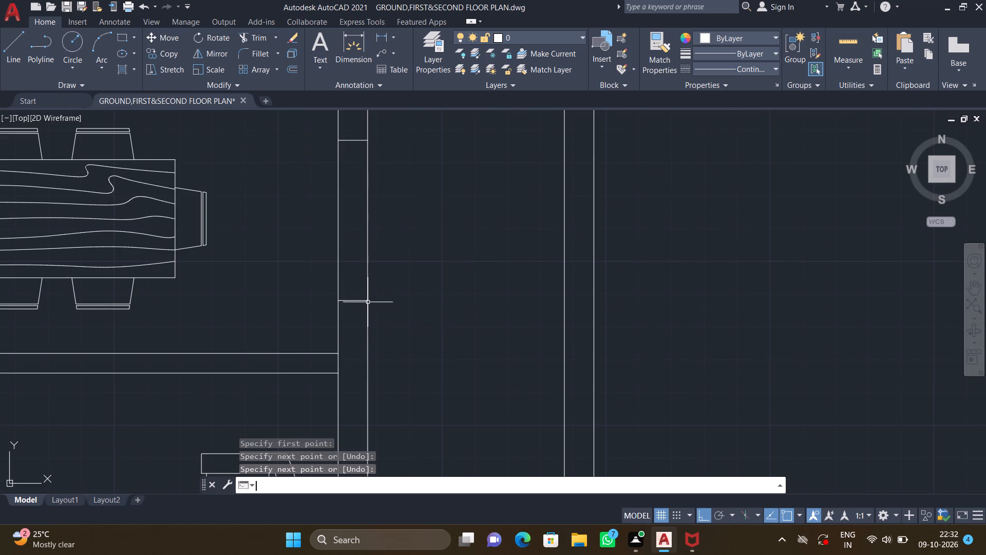
Draw a vertical line about 4'-3" long within the dining room's east wall, near its inner face, between the two cross lines.
{"action": "key", "text": "l"}
{"action": "key", "text": "Return"}
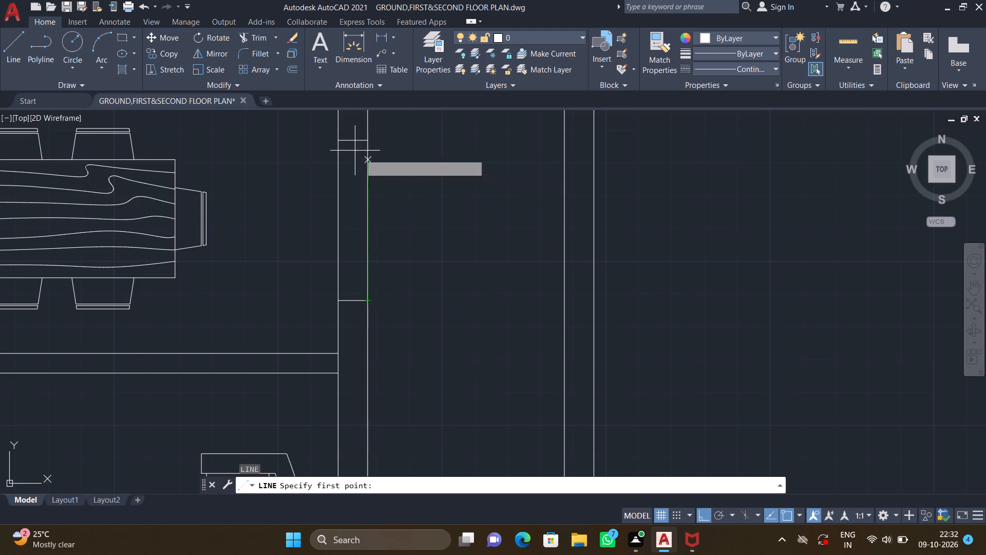
{"action": "scroll", "coordinate": [351, 151], "scroll_direction": "up", "scroll_amount": 2}
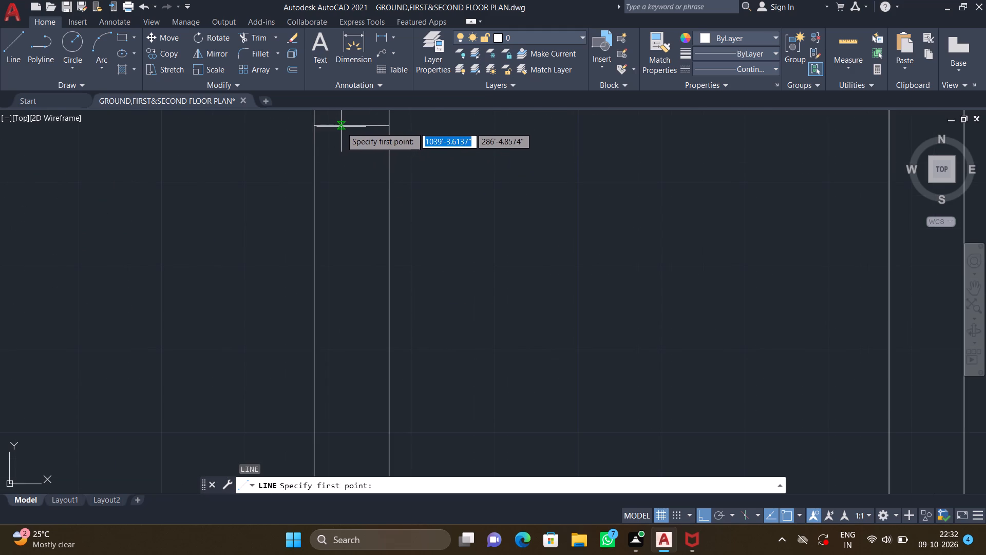
{"action": "left_click", "coordinate": [338, 127]}
{"action": "scroll", "coordinate": [331, 201], "scroll_direction": "down", "scroll_amount": 2}
{"action": "middle_click_drag", "start_coordinate": [320, 347], "coordinate": [317, 335]}
{"action": "scroll", "coordinate": [335, 319], "scroll_direction": "up", "scroll_amount": 2}
{"action": "left_click", "coordinate": [319, 337]}
{"action": "key", "text": "Return"}
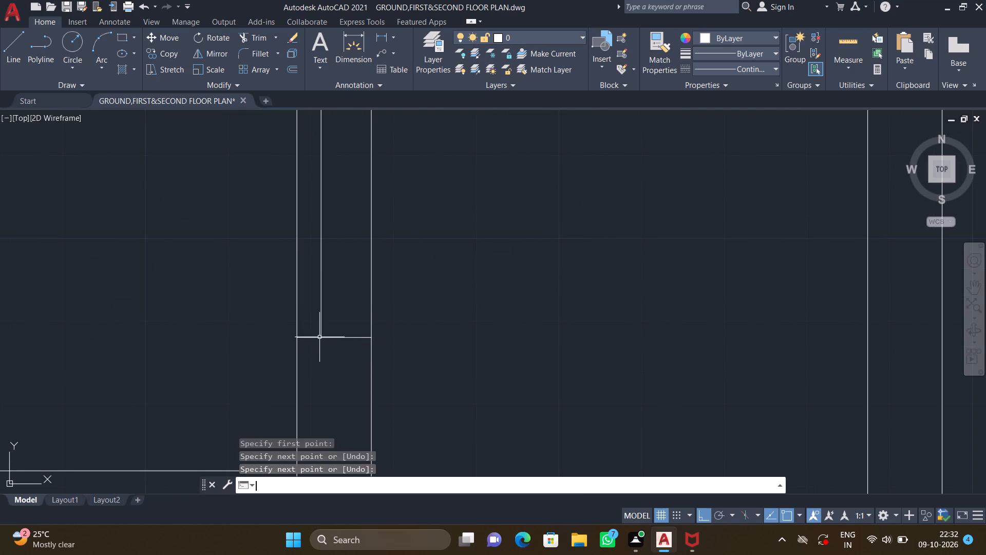
Draw a second vertical line about 4'-3" long between the dining opening's cross lines, nearer the middle of the wall.
{"action": "scroll", "coordinate": [327, 321], "scroll_direction": "down", "scroll_amount": 3}
{"action": "middle_click_drag", "start_coordinate": [336, 244], "coordinate": [369, 254]}
{"action": "scroll", "coordinate": [367, 249], "scroll_direction": "up", "scroll_amount": 2}
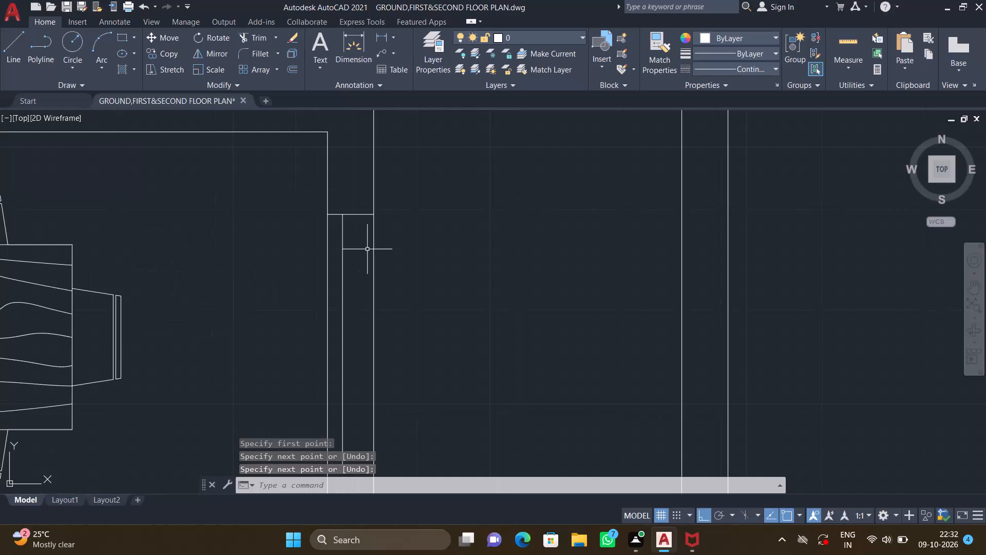
{"action": "key", "text": "l"}
{"action": "key", "text": "Return"}
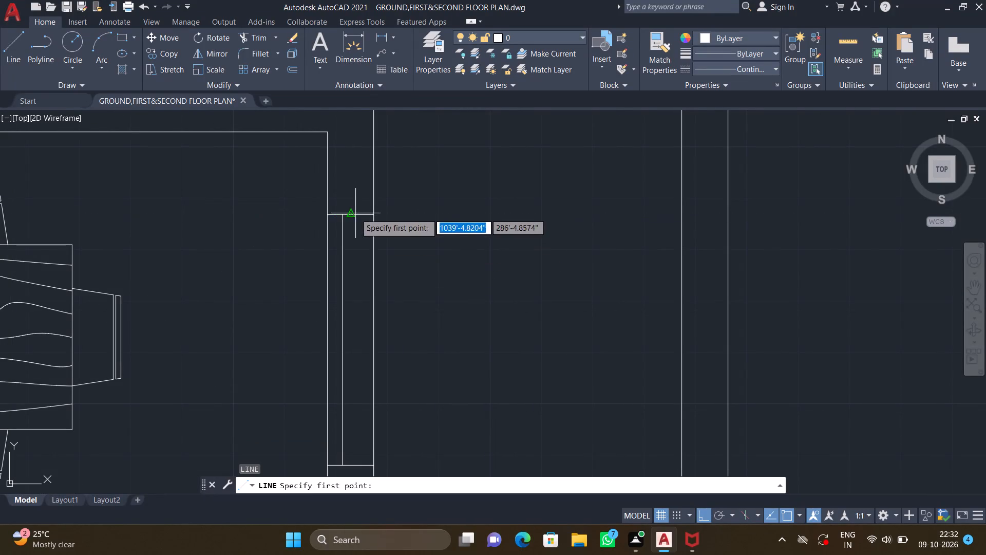
{"action": "scroll", "coordinate": [354, 217], "scroll_direction": "up", "scroll_amount": 2}
{"action": "left_click", "coordinate": [349, 210]}
{"action": "scroll", "coordinate": [340, 303], "scroll_direction": "down", "scroll_amount": 2}
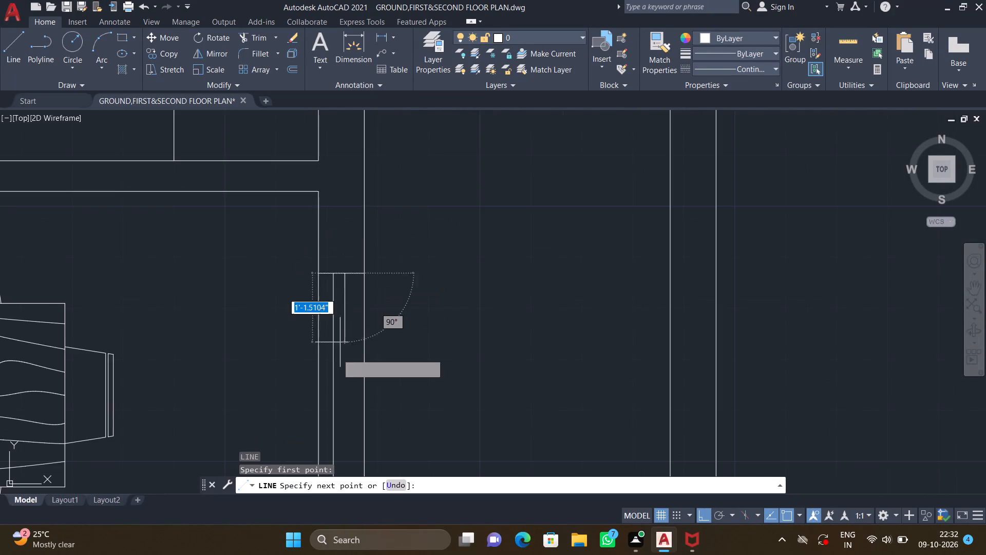
{"action": "middle_click_drag", "start_coordinate": [329, 333], "coordinate": [318, 290]}
{"action": "middle_click_drag", "start_coordinate": [315, 380], "coordinate": [312, 320]}
{"action": "scroll", "coordinate": [312, 327], "scroll_direction": "down", "scroll_amount": 1}
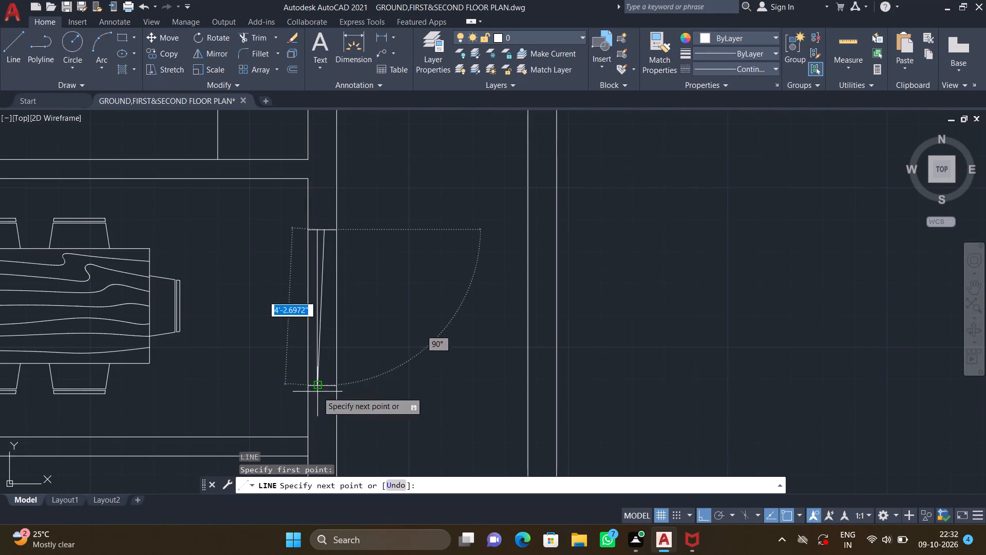
{"action": "scroll", "coordinate": [317, 392], "scroll_direction": "up", "scroll_amount": 3}
{"action": "left_click", "coordinate": [336, 367]}
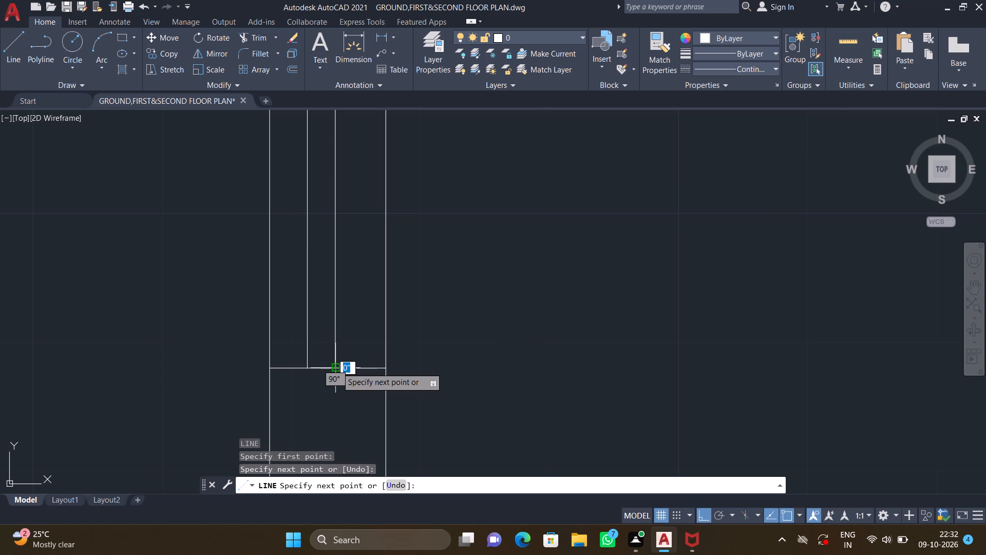
{"action": "key", "text": "Return"}
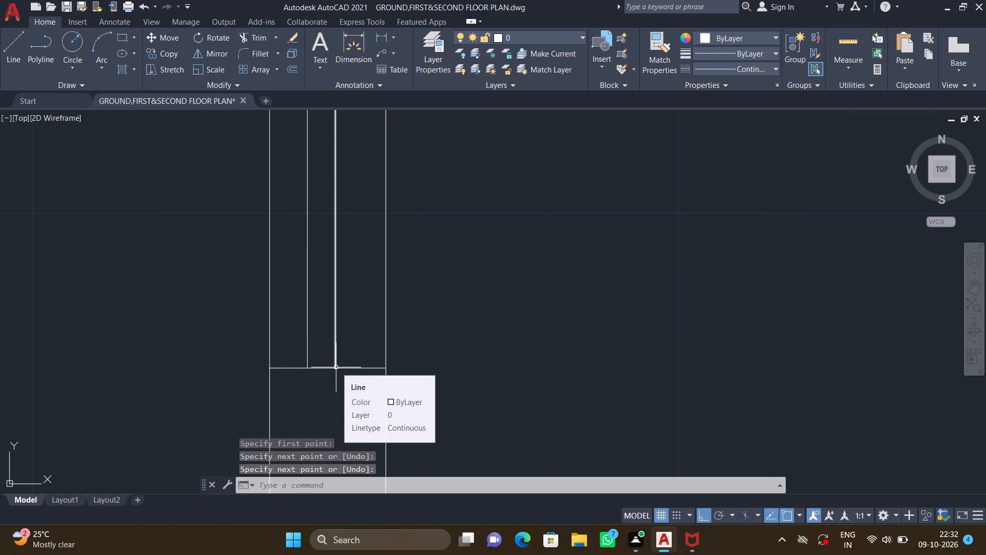
Draw the north edge, about 1'-3" long, and the outer edge of a projection on the dining room's east wall, starting at the opening's north corner.
{"action": "scroll", "coordinate": [343, 352], "scroll_direction": "down", "scroll_amount": 1}
{"action": "middle_click_drag", "start_coordinate": [399, 307], "coordinate": [419, 343]}
{"action": "scroll", "coordinate": [439, 324], "scroll_direction": "down", "scroll_amount": 1}
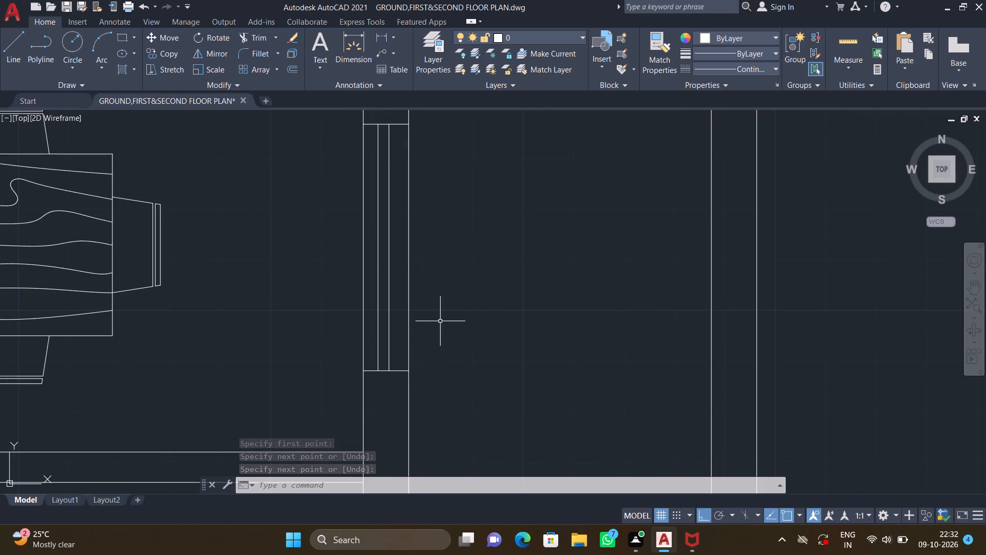
{"action": "middle_click_drag", "start_coordinate": [449, 292], "coordinate": [434, 327]}
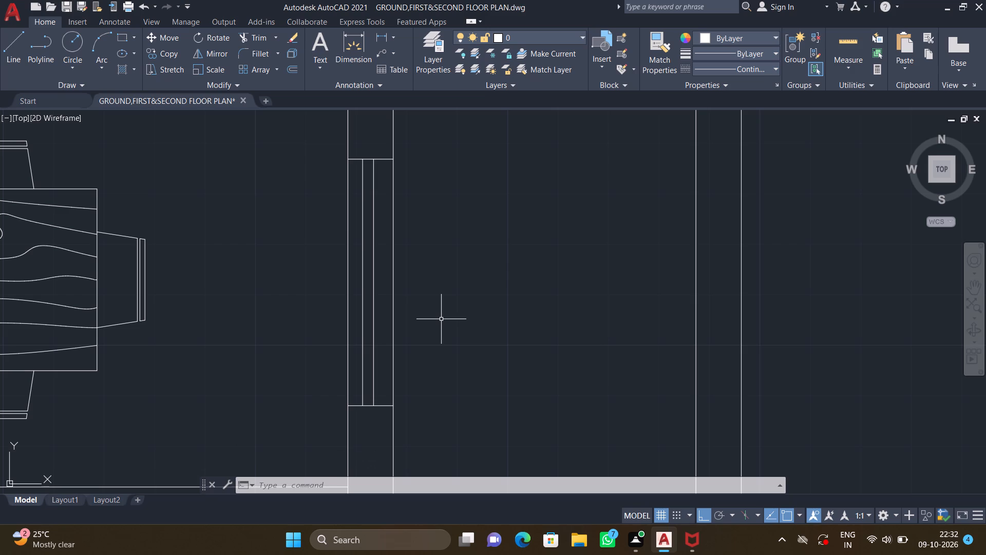
{"action": "key", "text": "l"}
{"action": "key", "text": "Return"}
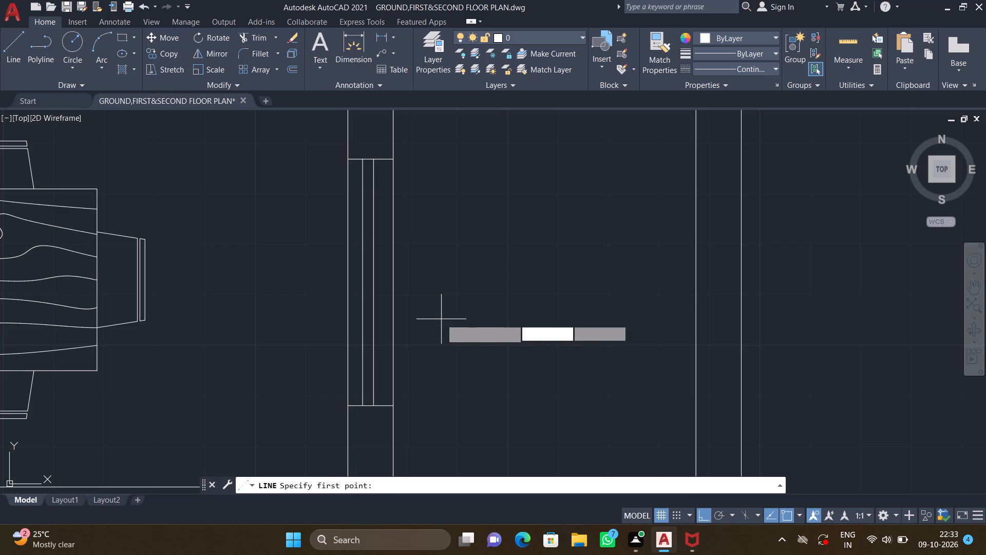
{"action": "left_click", "coordinate": [392, 161]}
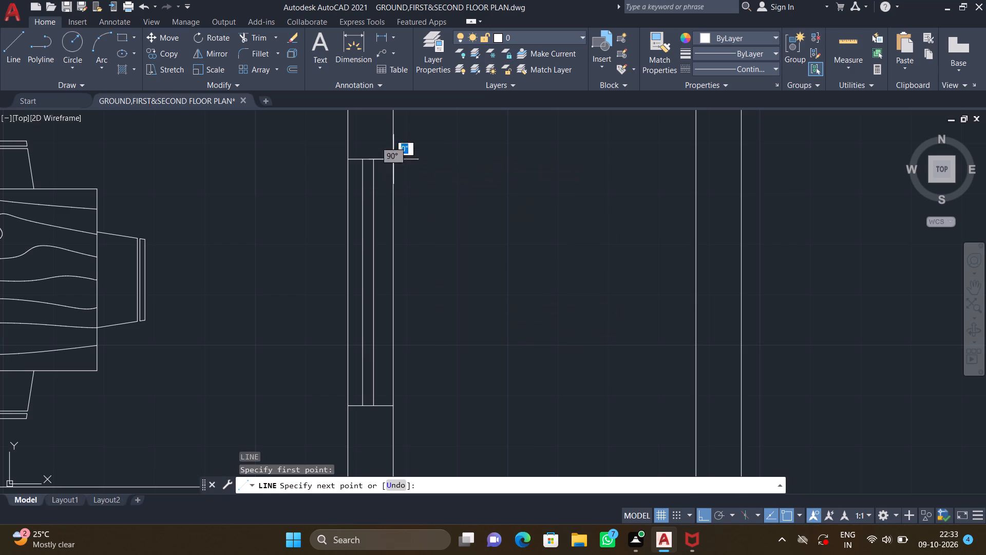
{"action": "left_click", "coordinate": [471, 163]}
{"action": "middle_click_drag", "start_coordinate": [486, 334], "coordinate": [477, 306]}
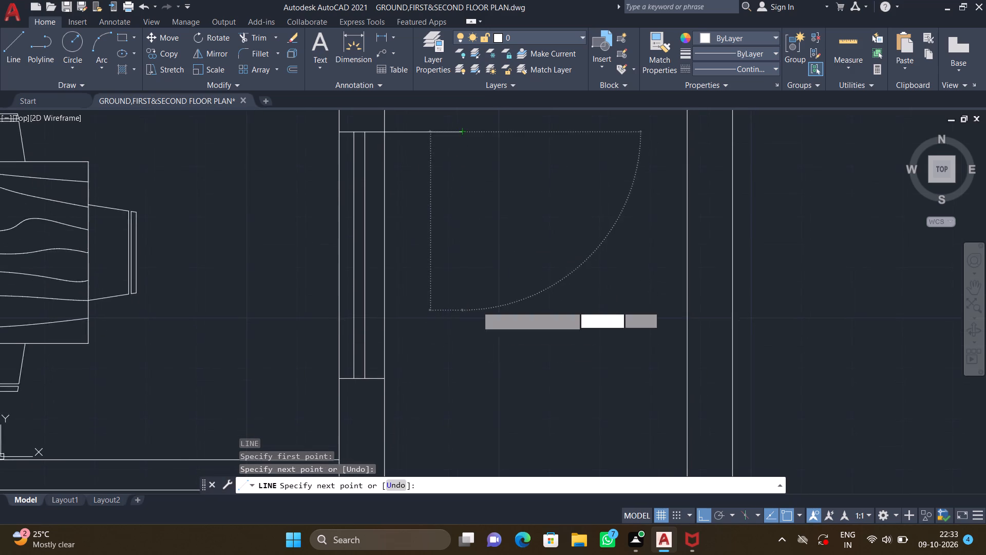
{"action": "scroll", "coordinate": [480, 310], "scroll_direction": "down", "scroll_amount": 1}
{"action": "scroll", "coordinate": [471, 356], "scroll_direction": "up", "scroll_amount": 2}
{"action": "left_click", "coordinate": [462, 346]}
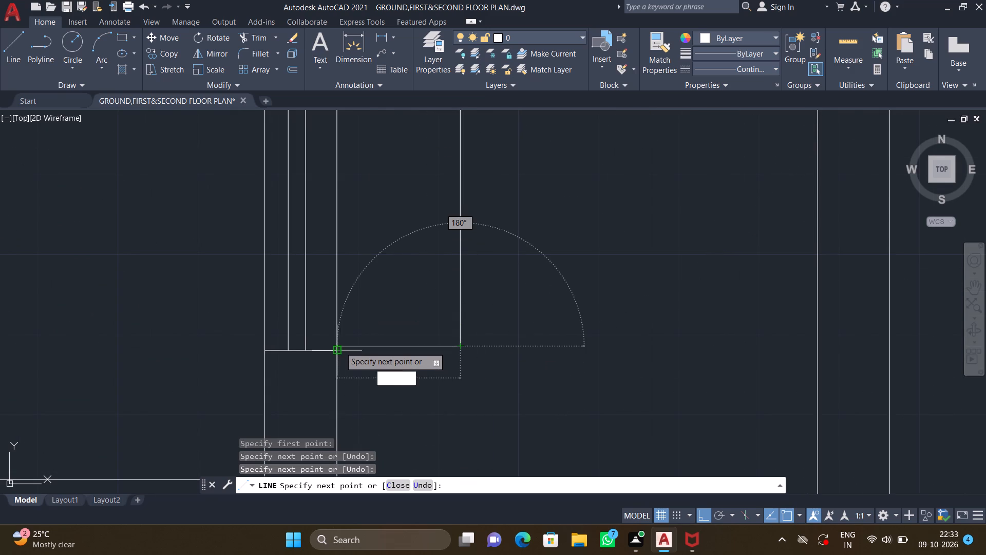
{"action": "key", "text": "Escape"}
Draw the projection's south edge from the dining opening's south corner outward and join it to the end of the outer edge.
{"action": "key", "text": "l"}
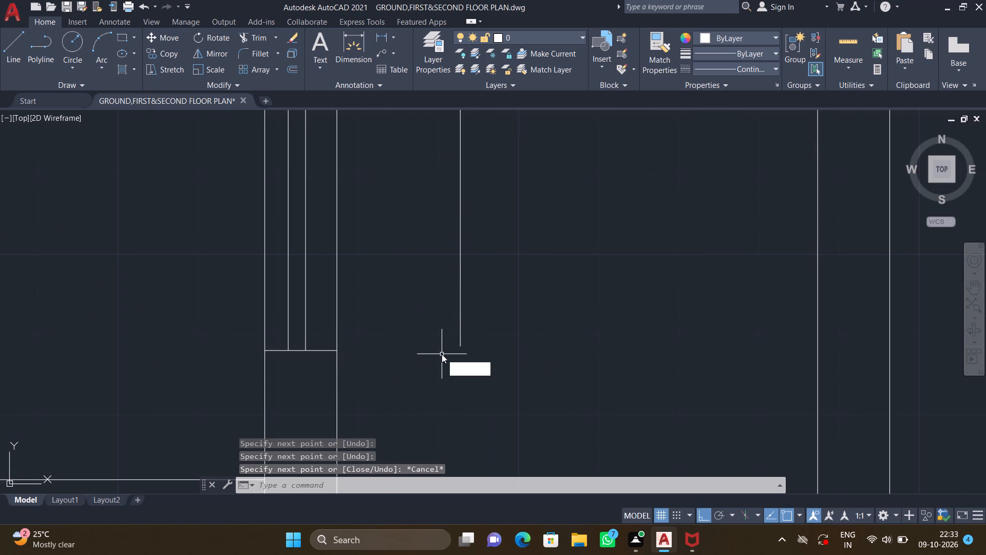
{"action": "key", "text": "Return"}
{"action": "left_click", "coordinate": [334, 348]}
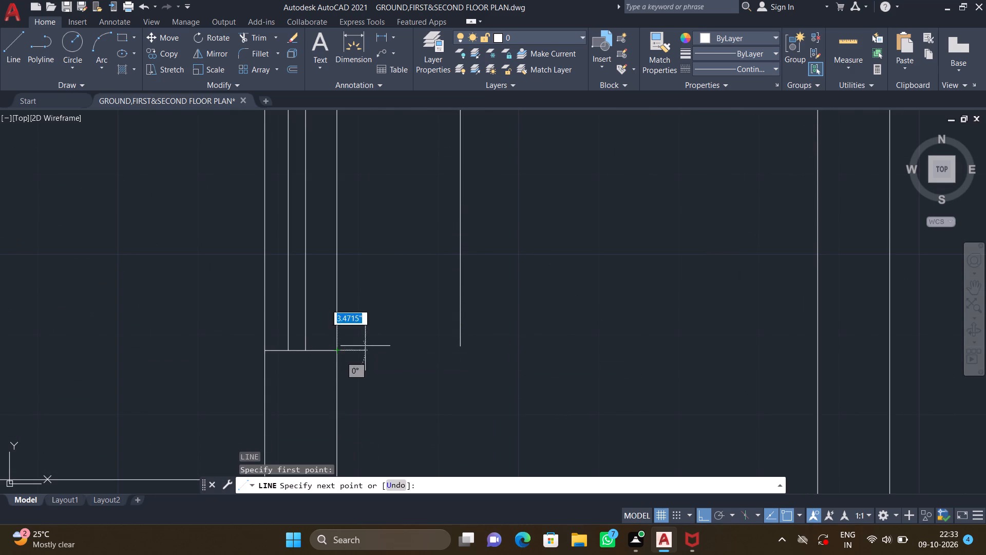
{"action": "scroll", "coordinate": [461, 345], "scroll_direction": "up", "scroll_amount": 3}
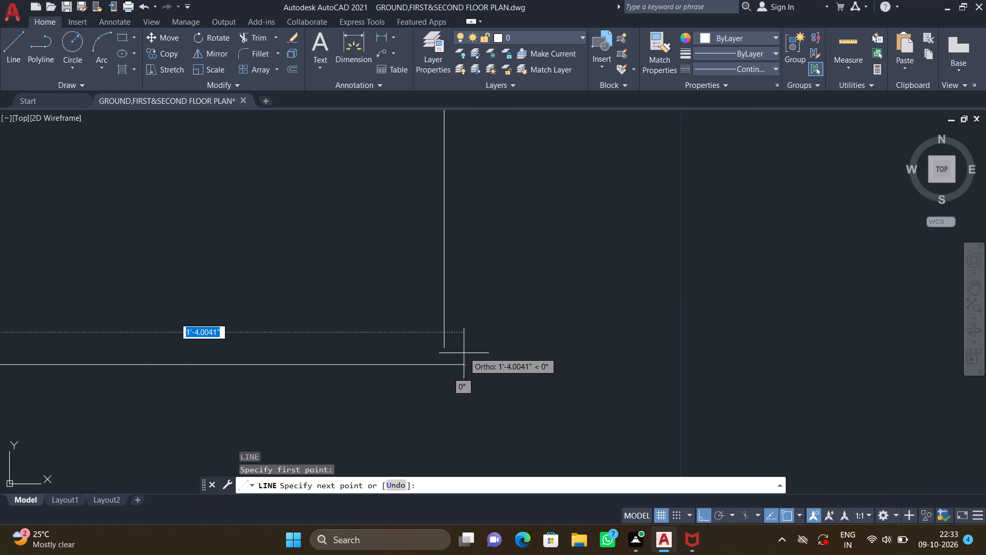
{"action": "left_click", "coordinate": [445, 364]}
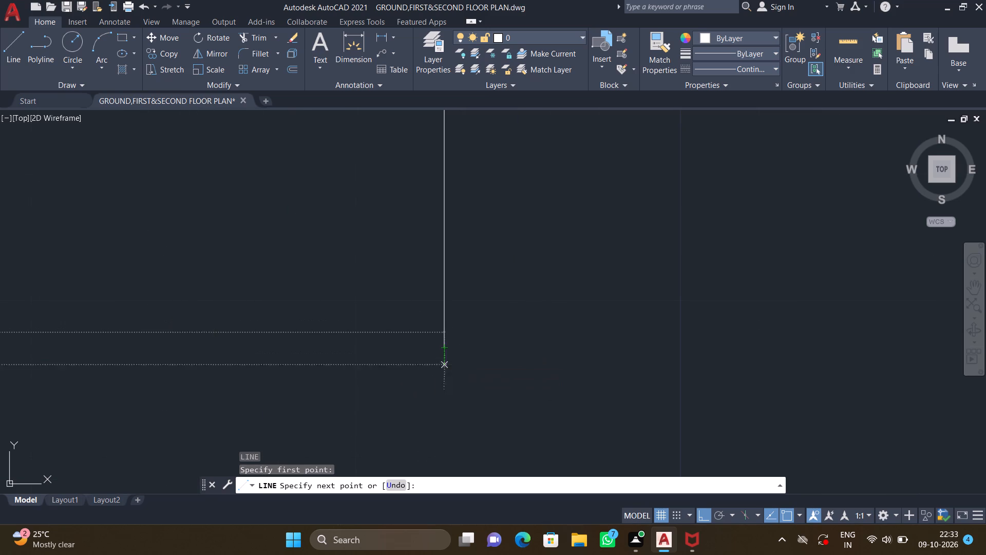
{"action": "left_click", "coordinate": [444, 349]}
{"action": "key", "text": "Return"}
Draw a vertical line within the master bedroom's west wall, near its outer face, between the projection's north and south edges.
{"action": "scroll", "coordinate": [379, 393], "scroll_direction": "down", "scroll_amount": 2}
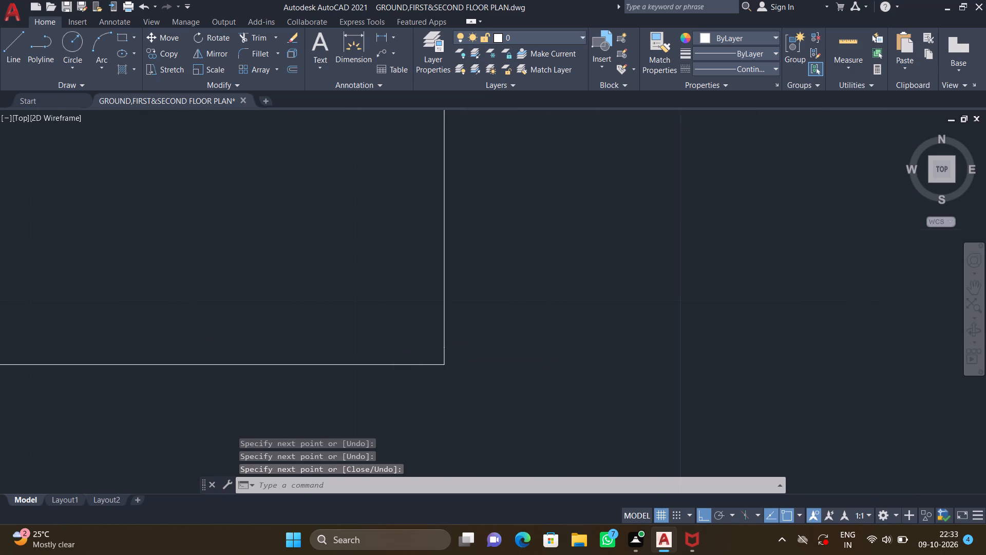
{"action": "scroll", "coordinate": [379, 393], "scroll_direction": "down", "scroll_amount": 6}
{"action": "middle_click_drag", "start_coordinate": [362, 290], "coordinate": [371, 310]}
{"action": "scroll", "coordinate": [377, 306], "scroll_direction": "down", "scroll_amount": 2}
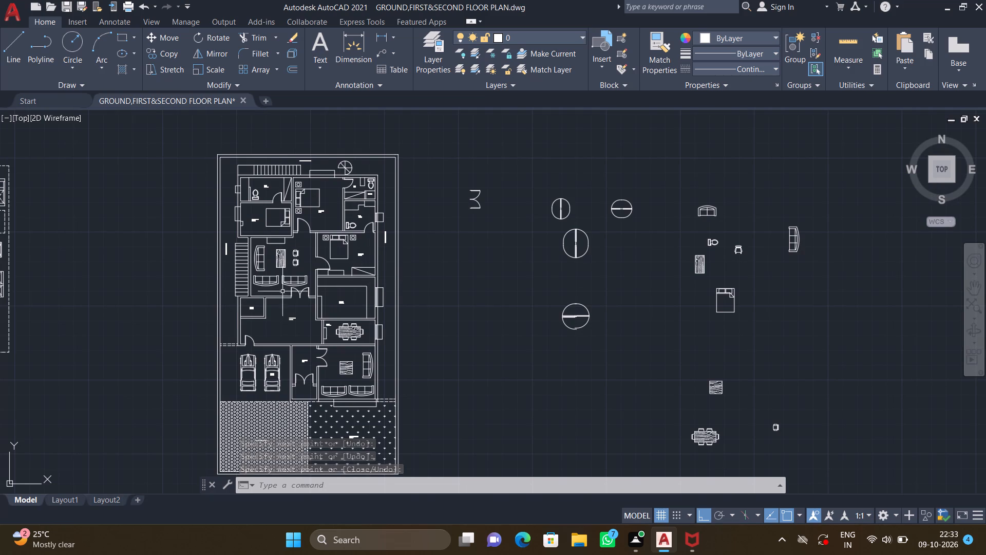
{"action": "middle_click_drag", "start_coordinate": [267, 291], "coordinate": [355, 293]}
{"action": "scroll", "coordinate": [307, 195], "scroll_direction": "up", "scroll_amount": 2}
{"action": "scroll", "coordinate": [358, 234], "scroll_direction": "up", "scroll_amount": 2}
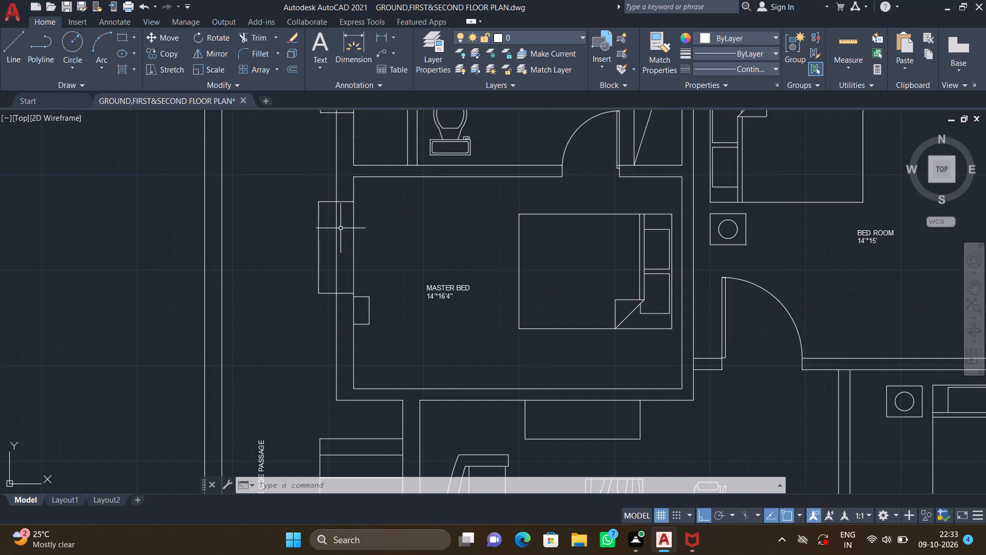
{"action": "middle_click_drag", "start_coordinate": [347, 230], "coordinate": [452, 252]}
{"action": "scroll", "coordinate": [454, 239], "scroll_direction": "up", "scroll_amount": 2}
{"action": "key", "text": "l"}
{"action": "key", "text": "Return"}
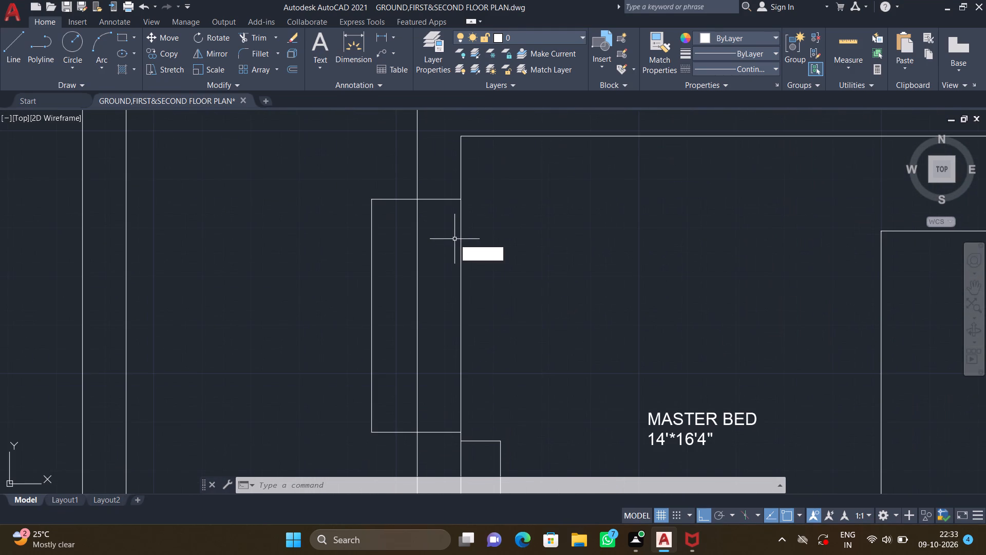
{"action": "scroll", "coordinate": [433, 212], "scroll_direction": "up", "scroll_amount": 2}
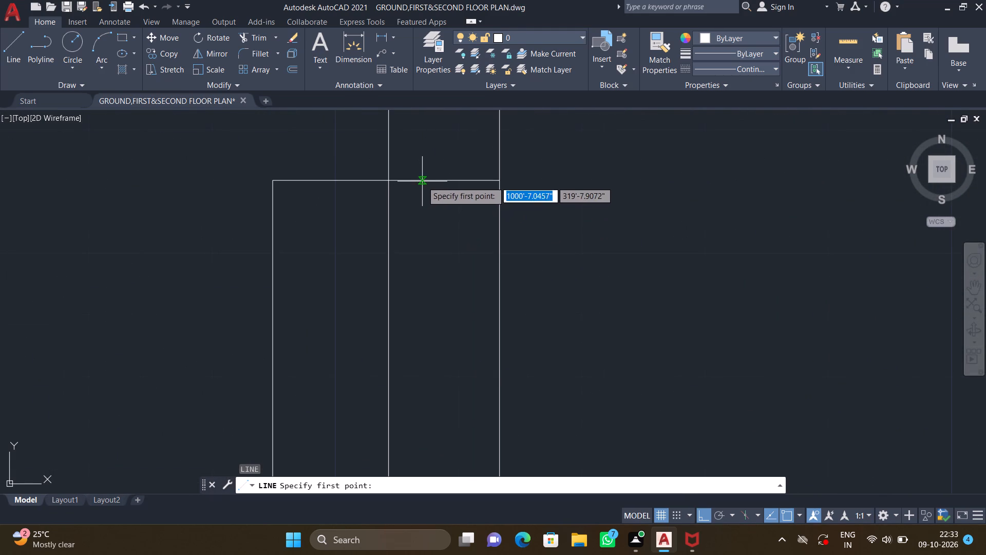
{"action": "left_click", "coordinate": [423, 181]}
{"action": "scroll", "coordinate": [431, 258], "scroll_direction": "down", "scroll_amount": 2}
{"action": "middle_click_drag", "start_coordinate": [415, 335], "coordinate": [401, 291]}
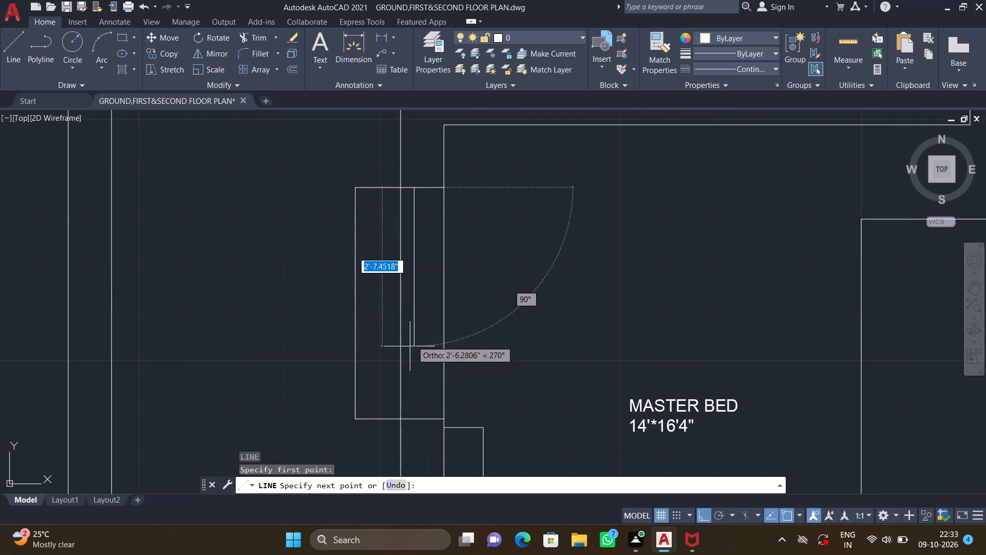
{"action": "scroll", "coordinate": [412, 411], "scroll_direction": "up", "scroll_amount": 2}
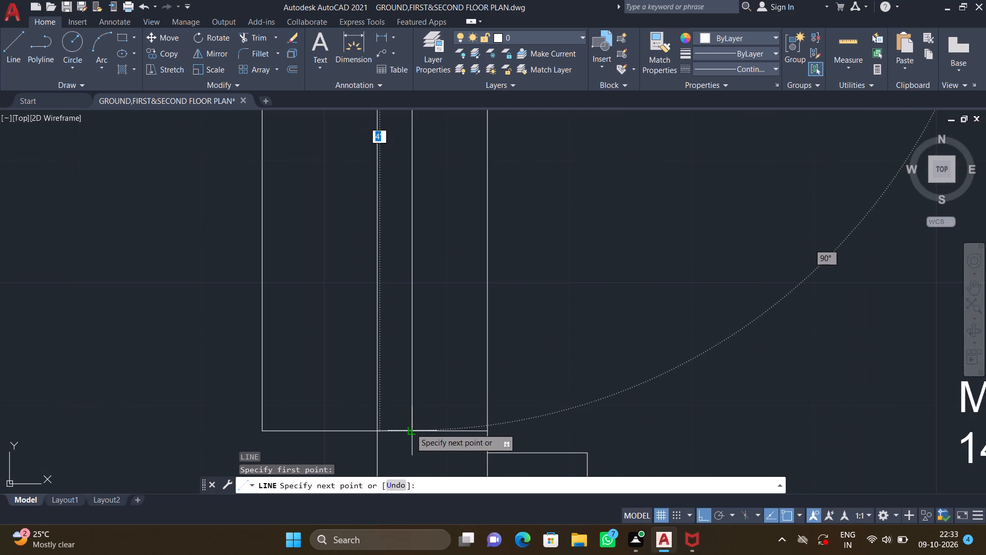
{"action": "left_click", "coordinate": [410, 429]}
{"action": "key", "text": "Return"}
Draw a second vertical line in the master bedroom's west wall opening, nearer the inner face, between the same cross lines.
{"action": "scroll", "coordinate": [454, 281], "scroll_direction": "down", "scroll_amount": 2}
{"action": "middle_click_drag", "start_coordinate": [448, 231], "coordinate": [431, 284]}
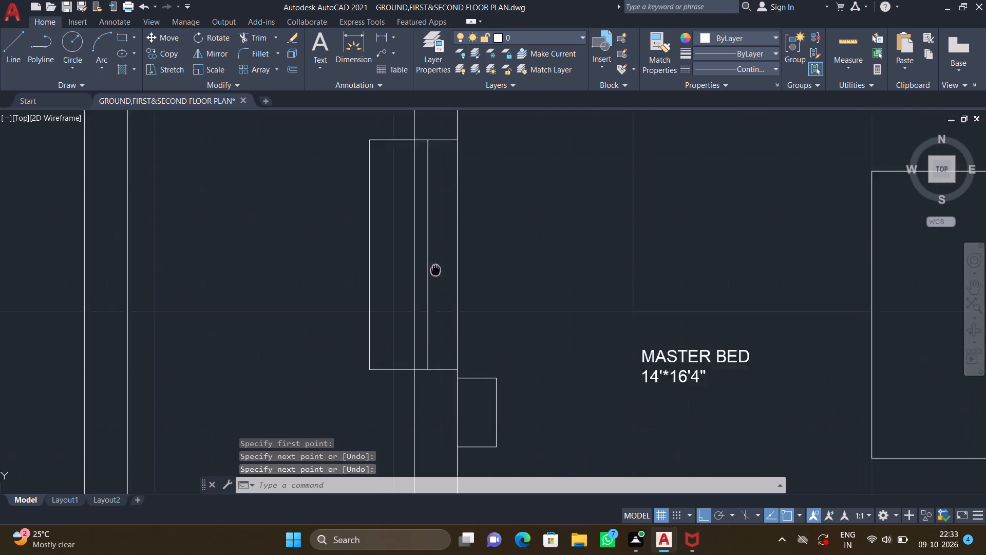
{"action": "middle_click_drag", "start_coordinate": [431, 284], "coordinate": [420, 336]}
{"action": "key", "text": "l"}
{"action": "key", "text": "Return"}
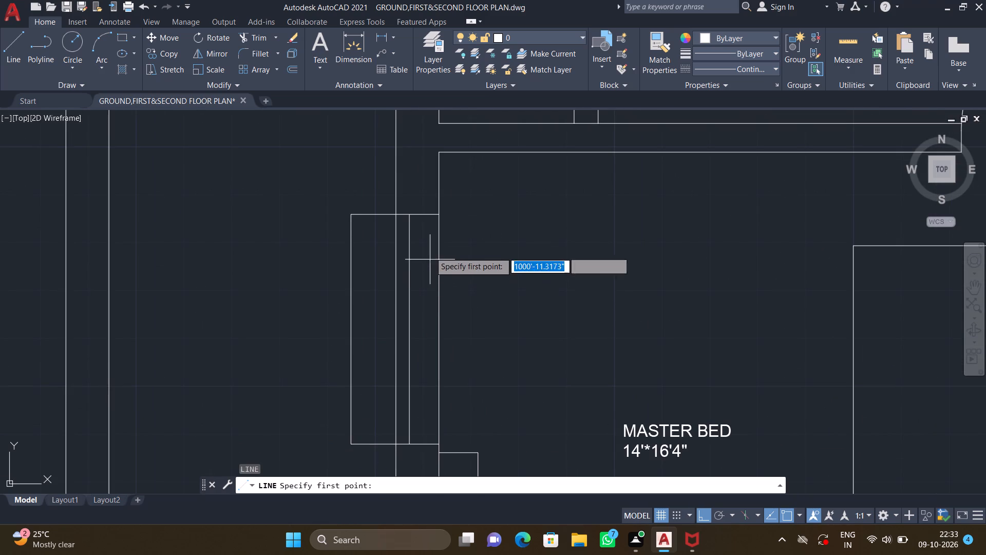
{"action": "scroll", "coordinate": [425, 224], "scroll_direction": "up", "scroll_amount": 2}
{"action": "left_click_drag", "start_coordinate": [410, 201], "coordinate": [409, 207]}
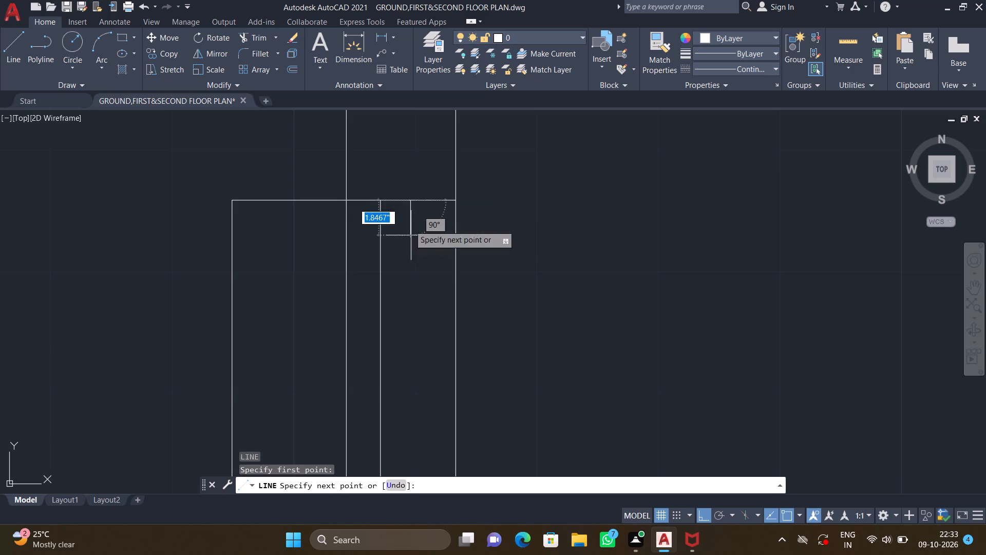
{"action": "scroll", "coordinate": [421, 281], "scroll_direction": "down", "scroll_amount": 2}
{"action": "middle_click_drag", "start_coordinate": [422, 351], "coordinate": [402, 294]}
{"action": "scroll", "coordinate": [400, 348], "scroll_direction": "up", "scroll_amount": 1}
{"action": "middle_click_drag", "start_coordinate": [393, 391], "coordinate": [382, 340]}
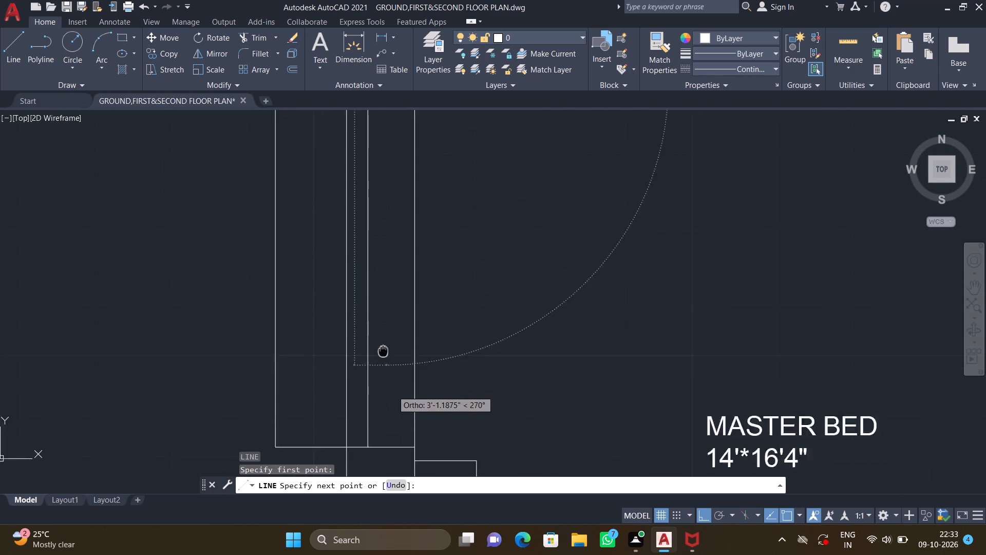
{"action": "middle_click_drag", "start_coordinate": [382, 340], "coordinate": [372, 301]}
{"action": "left_click", "coordinate": [375, 384]}
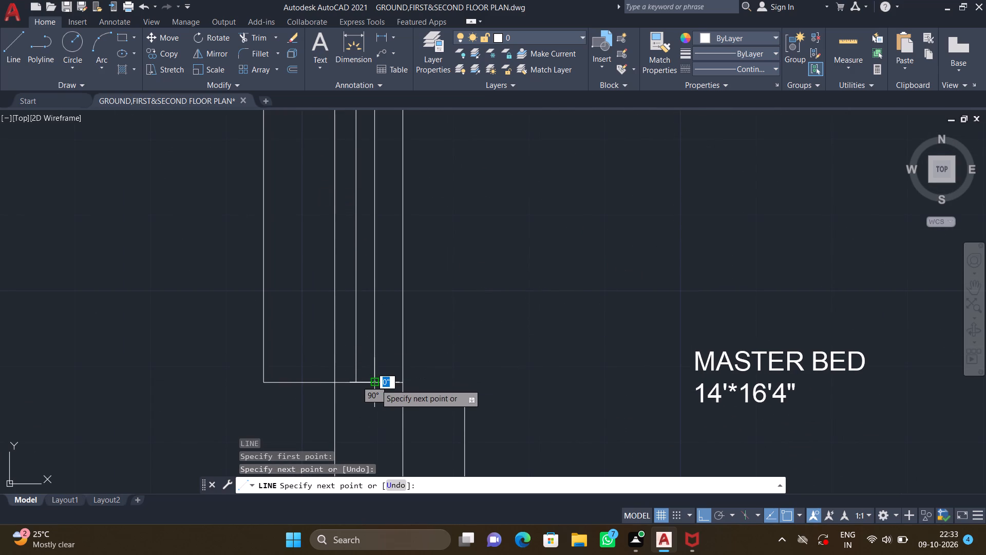
{"action": "key", "text": "Return"}
Draw a vertical line within the bath's west wall, near its outer face, between the projection's north and south edges.
{"action": "scroll", "coordinate": [413, 305], "scroll_direction": "down", "scroll_amount": 3}
{"action": "middle_click_drag", "start_coordinate": [435, 206], "coordinate": [404, 316]}
{"action": "scroll", "coordinate": [369, 231], "scroll_direction": "up", "scroll_amount": 2}
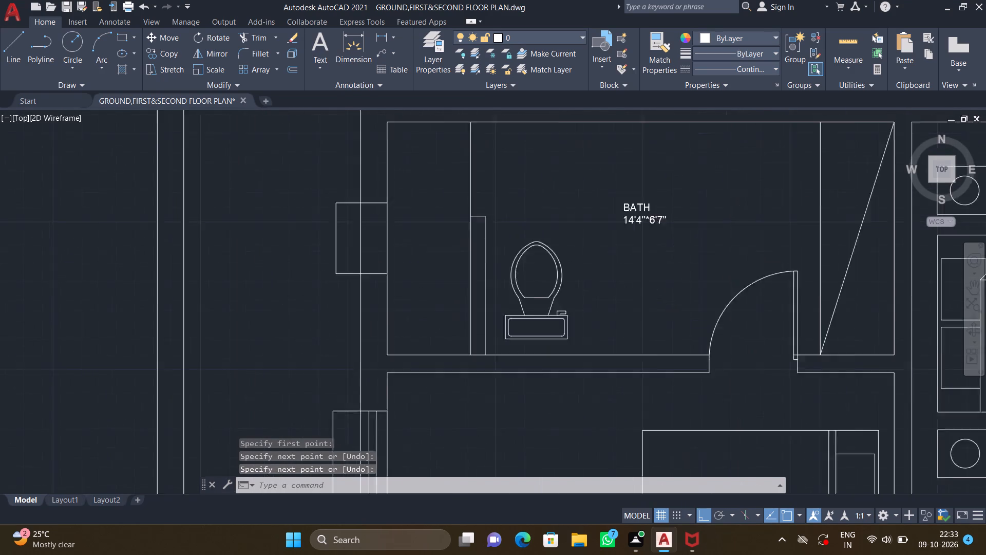
{"action": "key", "text": "l"}
{"action": "key", "text": "Return"}
{"action": "scroll", "coordinate": [357, 189], "scroll_direction": "up", "scroll_amount": 2}
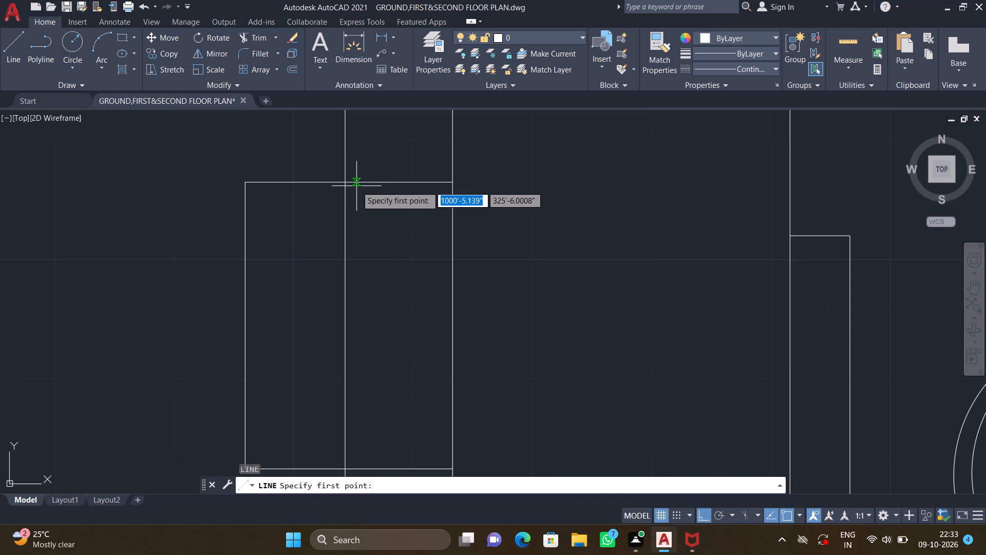
{"action": "left_click", "coordinate": [376, 182]}
{"action": "scroll", "coordinate": [380, 256], "scroll_direction": "down", "scroll_amount": 1}
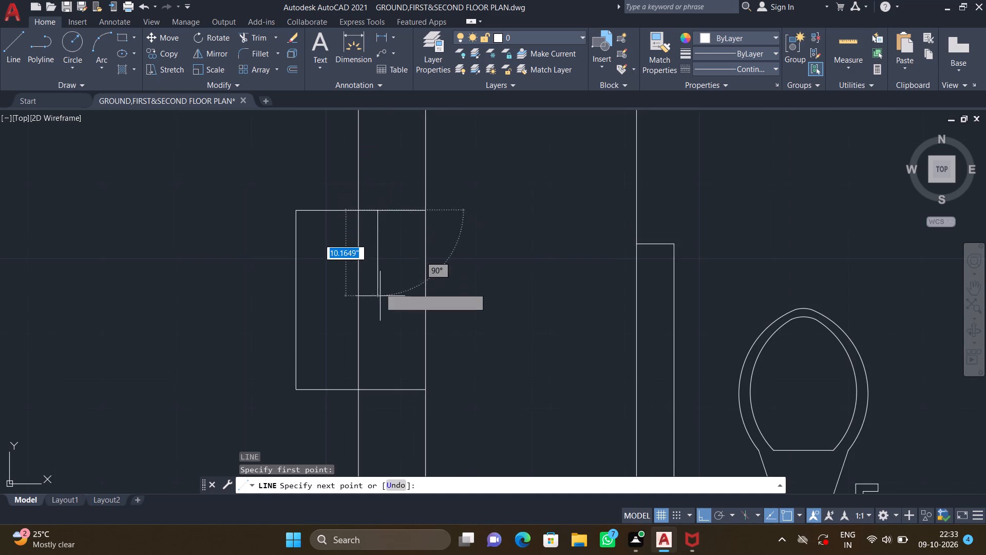
{"action": "middle_click_drag", "start_coordinate": [377, 305], "coordinate": [373, 290]}
{"action": "left_click", "coordinate": [374, 374]}
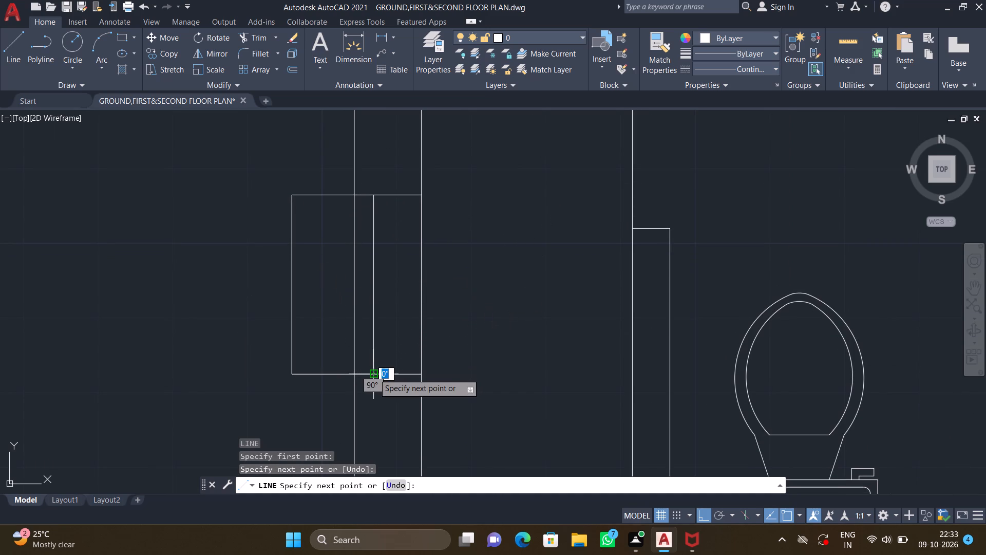
{"action": "key", "text": "Return"}
Draw a second vertical line in the bath's west wall opening, about mid-wall, between the same cross lines.
{"action": "key", "text": "l"}
{"action": "key", "text": "Return"}
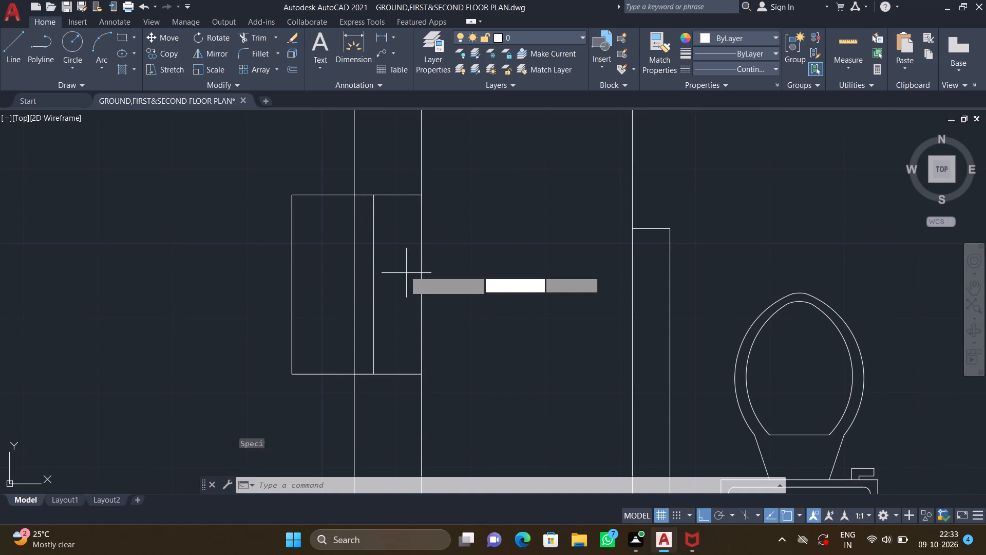
{"action": "left_click", "coordinate": [390, 195]}
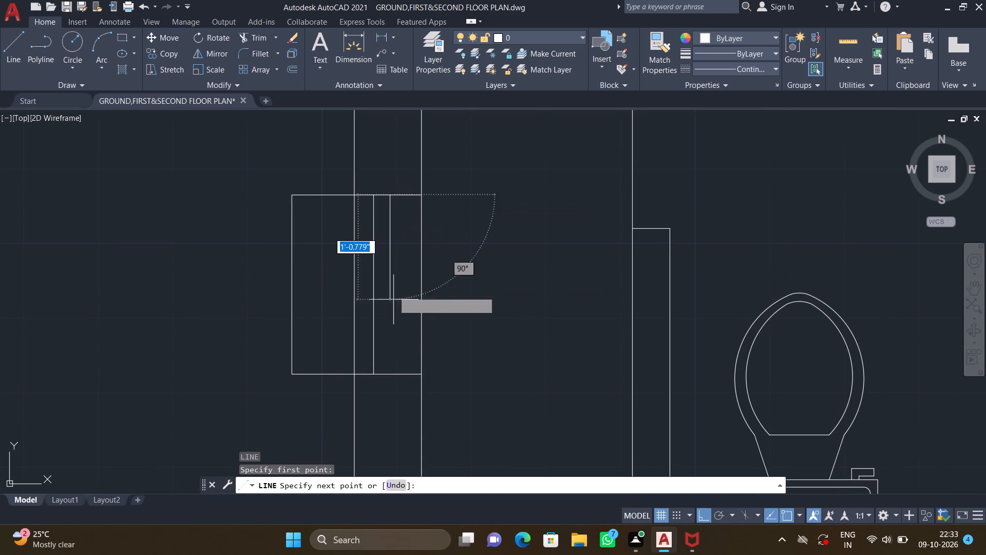
{"action": "left_click", "coordinate": [389, 372]}
{"action": "key", "text": "Return"}
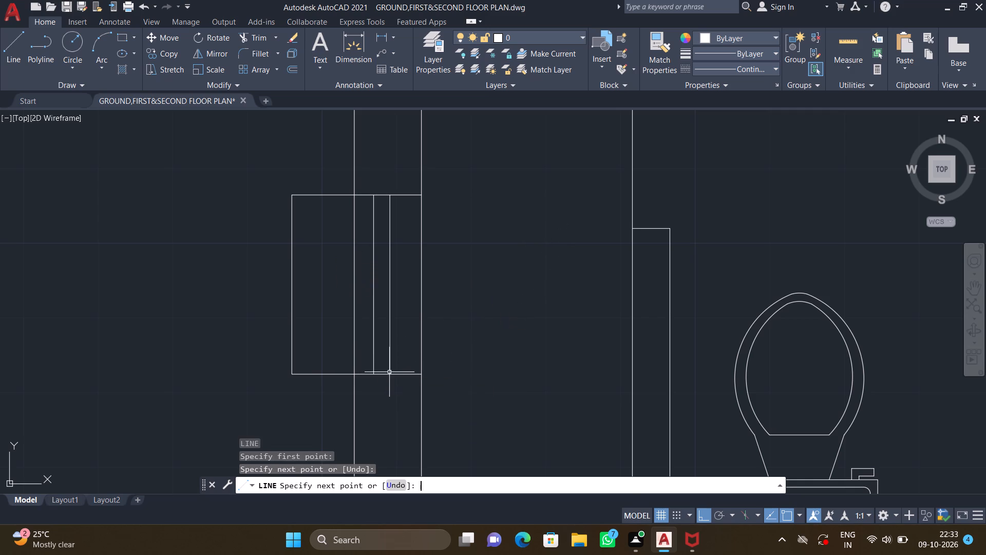
Draw a line across the dining room's west wall, extending the north edge of the rectangular unit to the stair lobby face.
{"action": "scroll", "coordinate": [467, 297], "scroll_direction": "down", "scroll_amount": 3}
{"action": "middle_click_drag", "start_coordinate": [483, 360], "coordinate": [395, 263]}
{"action": "scroll", "coordinate": [394, 262], "scroll_direction": "down", "scroll_amount": 2}
{"action": "scroll", "coordinate": [416, 361], "scroll_direction": "down", "scroll_amount": 1}
{"action": "middle_click_drag", "start_coordinate": [416, 361], "coordinate": [363, 254]}
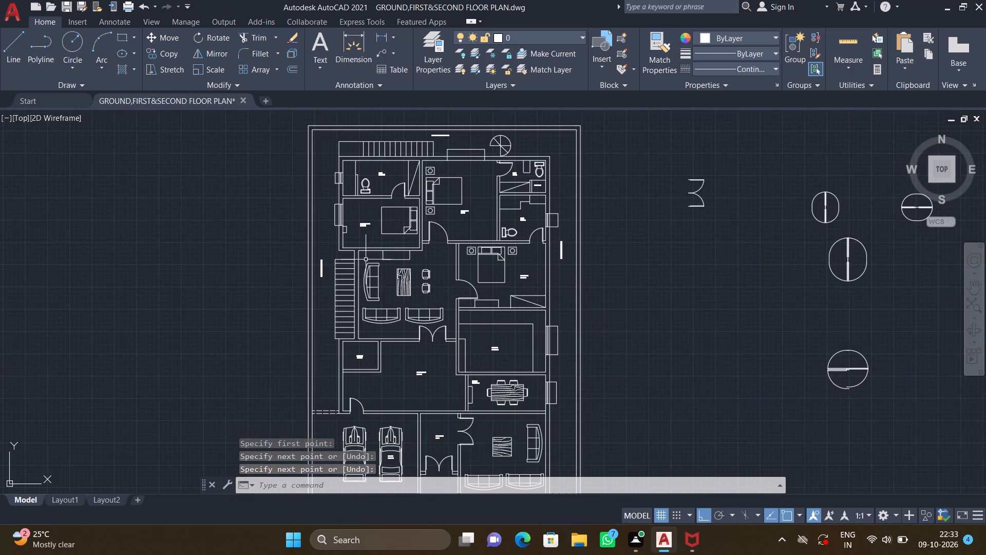
{"action": "scroll", "coordinate": [389, 338], "scroll_direction": "down", "scroll_amount": 1}
{"action": "middle_click_drag", "start_coordinate": [388, 336], "coordinate": [376, 319]}
{"action": "scroll", "coordinate": [433, 358], "scroll_direction": "up", "scroll_amount": 3}
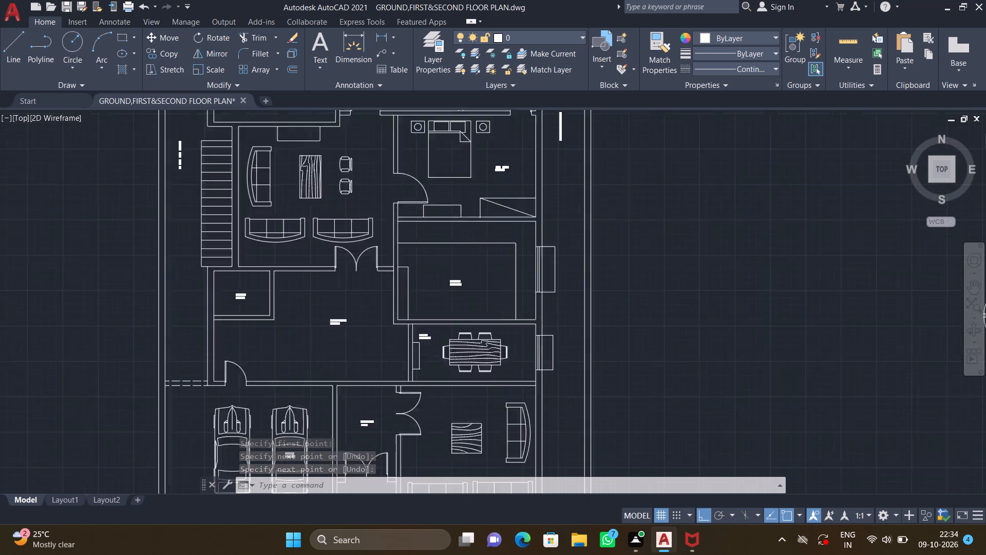
{"action": "middle_click_drag", "start_coordinate": [416, 353], "coordinate": [396, 314]}
{"action": "scroll", "coordinate": [361, 302], "scroll_direction": "up", "scroll_amount": 2}
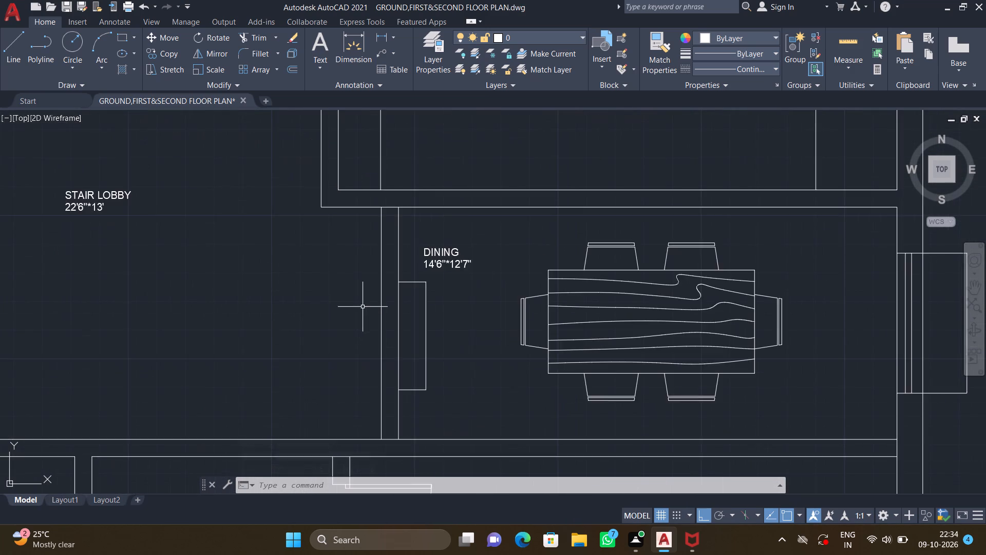
{"action": "middle_click_drag", "start_coordinate": [360, 301], "coordinate": [343, 241]}
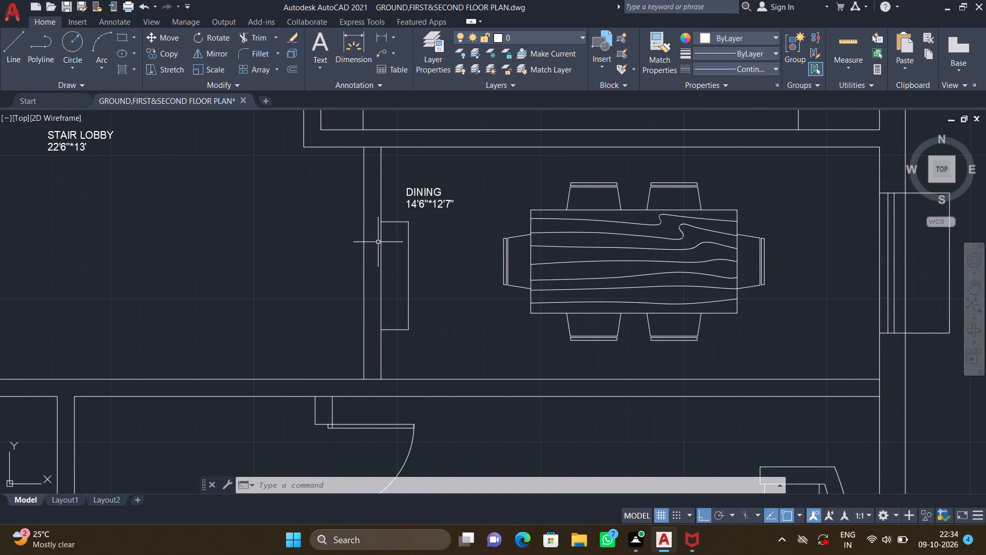
{"action": "scroll", "coordinate": [376, 231], "scroll_direction": "up", "scroll_amount": 1}
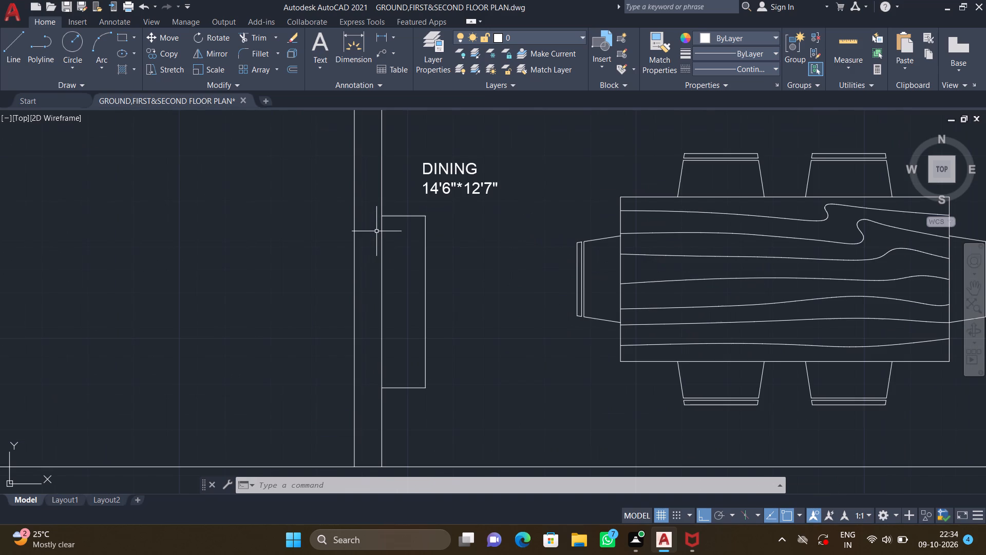
{"action": "key", "text": "l"}
{"action": "key", "text": "Return"}
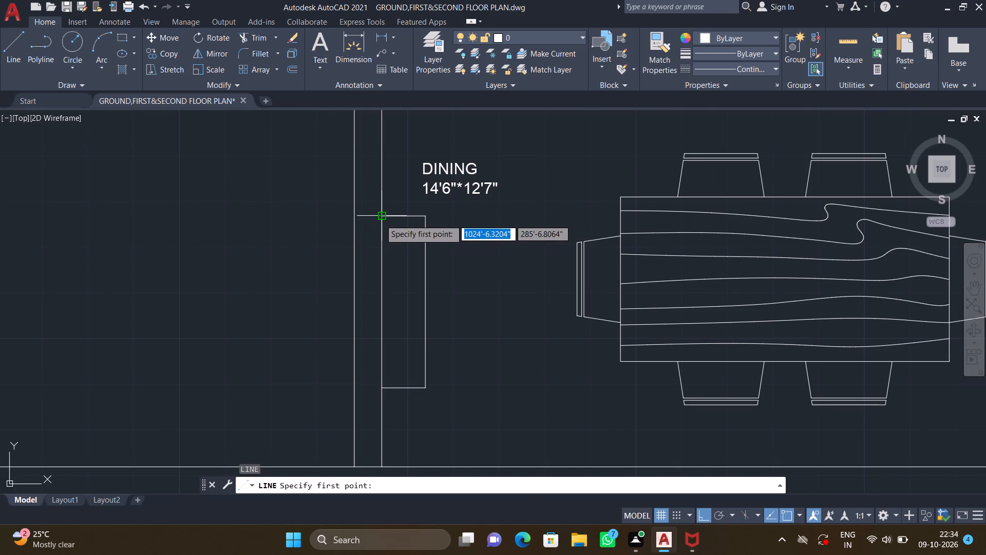
{"action": "left_click", "coordinate": [381, 219]}
{"action": "scroll", "coordinate": [381, 219], "scroll_direction": "up", "scroll_amount": 1}
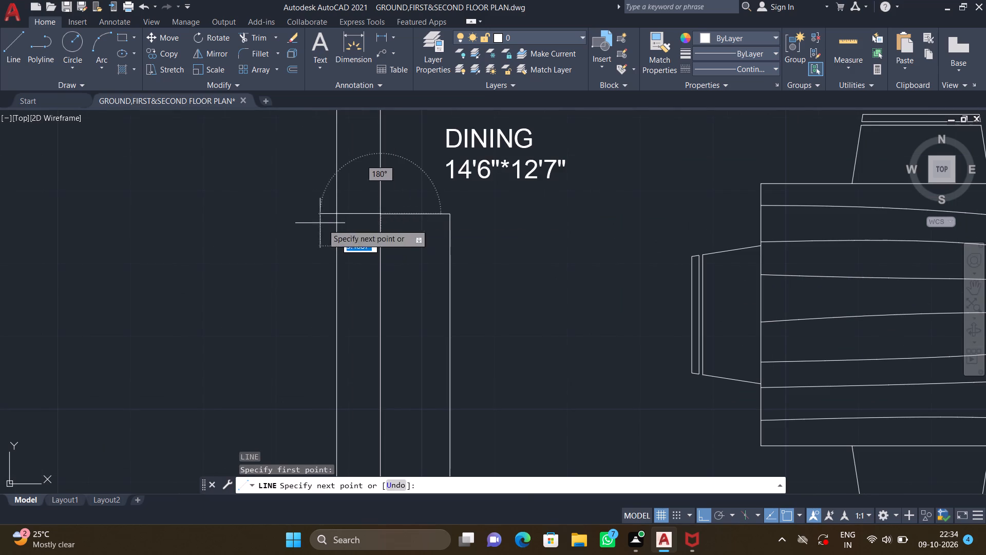
{"action": "left_click", "coordinate": [335, 214]}
{"action": "key", "text": "Return"}
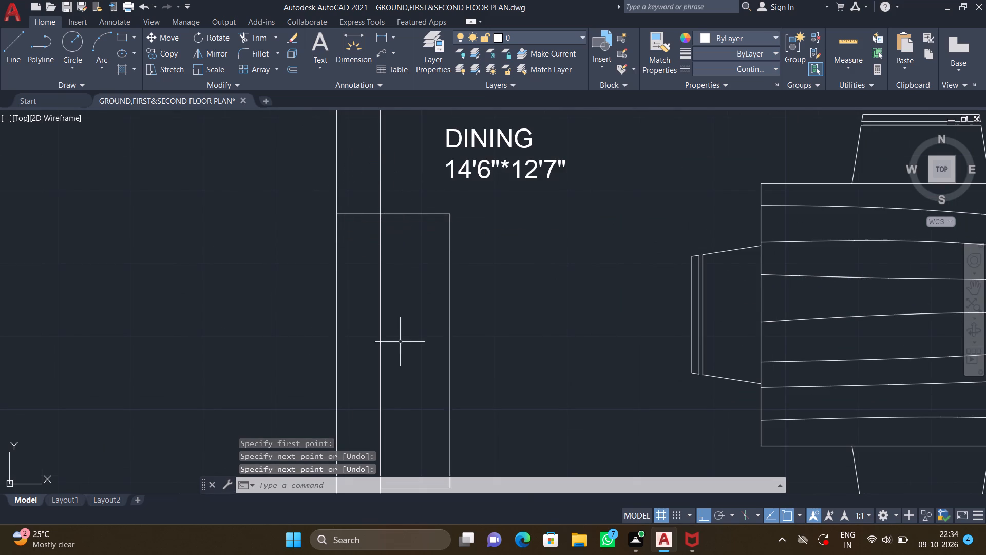
Draw a line across the dining room's west wall, extending the south edge of the rectangular unit to the stair lobby face.
{"action": "middle_click_drag", "start_coordinate": [392, 339], "coordinate": [369, 258]}
{"action": "scroll", "coordinate": [364, 242], "scroll_direction": "down", "scroll_amount": 2}
{"action": "scroll", "coordinate": [355, 319], "scroll_direction": "up", "scroll_amount": 1}
{"action": "key", "text": "l"}
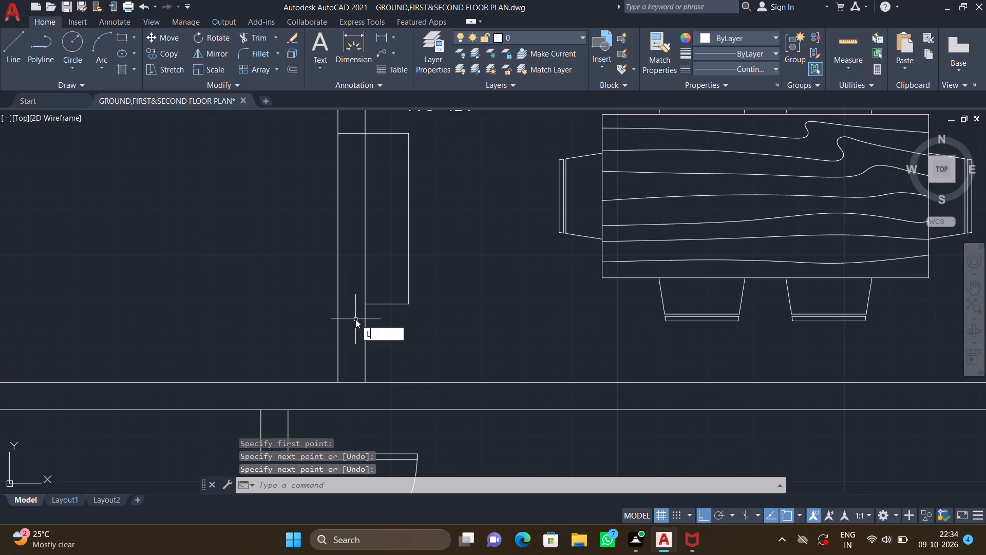
{"action": "key", "text": "Return"}
{"action": "left_click", "coordinate": [368, 305]}
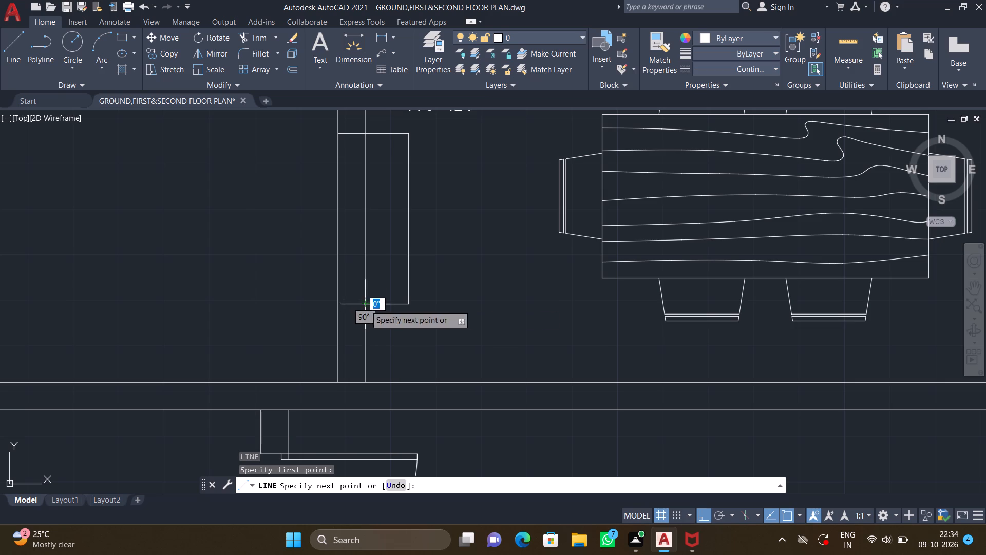
{"action": "left_click", "coordinate": [337, 307]}
{"action": "key", "text": "Return"}
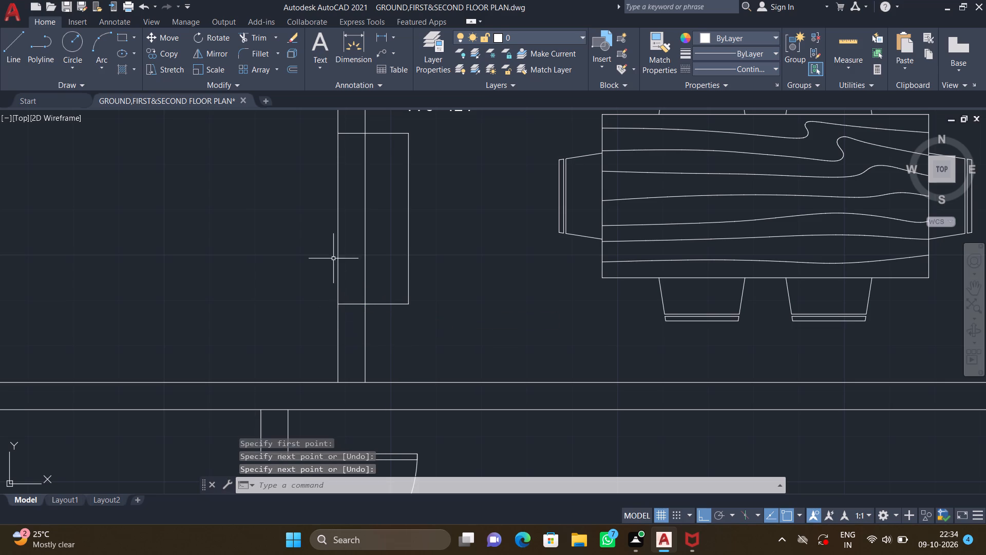
Draw a vertical line within the dining room's west wall, near its stair lobby face, between the two new cross lines.
{"action": "middle_click_drag", "start_coordinate": [338, 244], "coordinate": [367, 274]}
{"action": "scroll", "coordinate": [363, 181], "scroll_direction": "up", "scroll_amount": 2}
{"action": "key", "text": "l"}
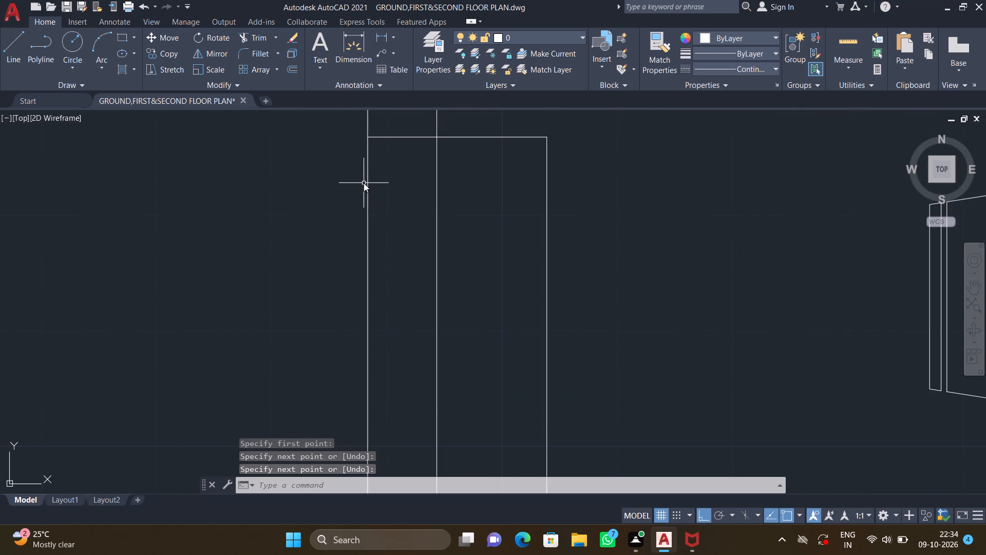
{"action": "key", "text": "Return"}
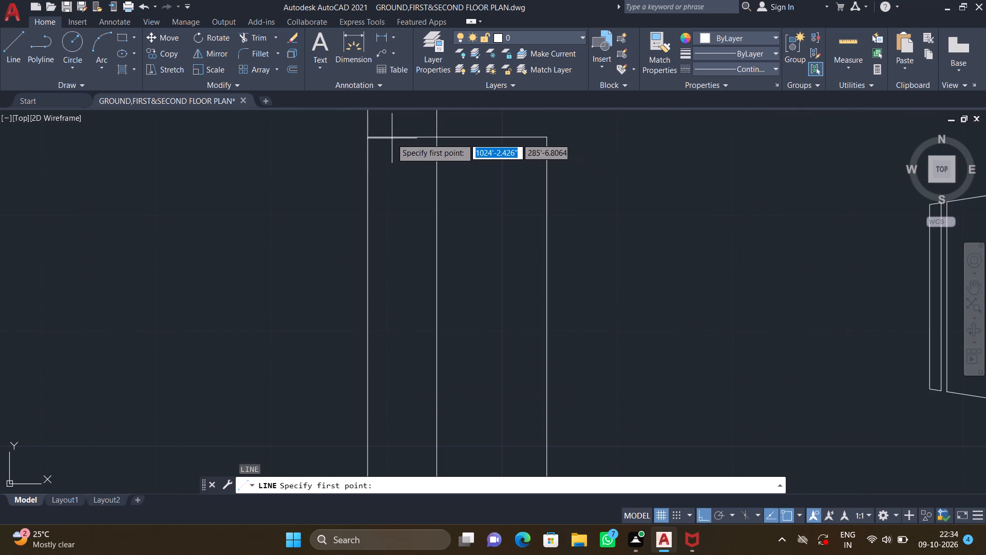
{"action": "left_click", "coordinate": [391, 137]}
{"action": "scroll", "coordinate": [391, 222], "scroll_direction": "down", "scroll_amount": 2}
{"action": "middle_click_drag", "start_coordinate": [396, 332], "coordinate": [379, 279]}
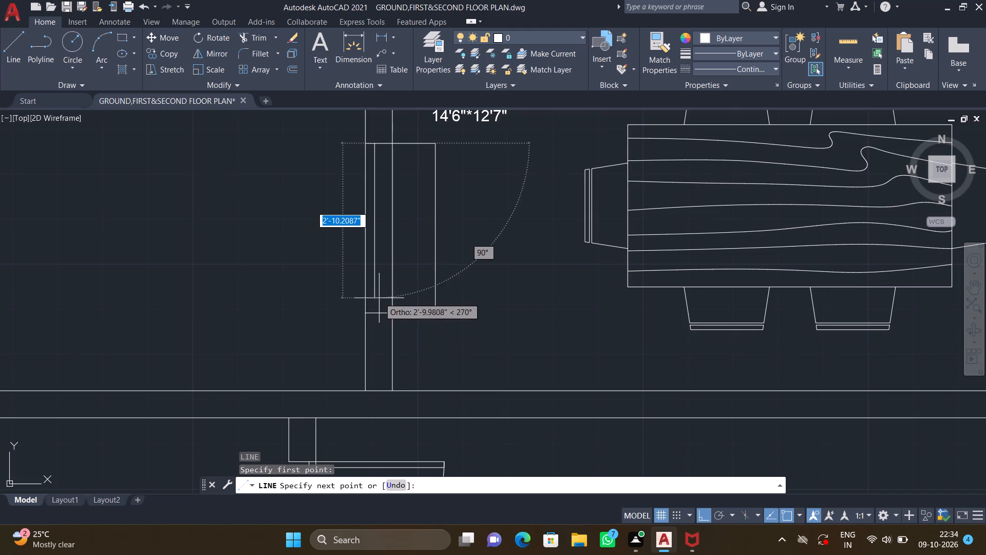
{"action": "scroll", "coordinate": [378, 300], "scroll_direction": "up", "scroll_amount": 2}
{"action": "left_click", "coordinate": [369, 329]}
{"action": "key", "text": "Return"}
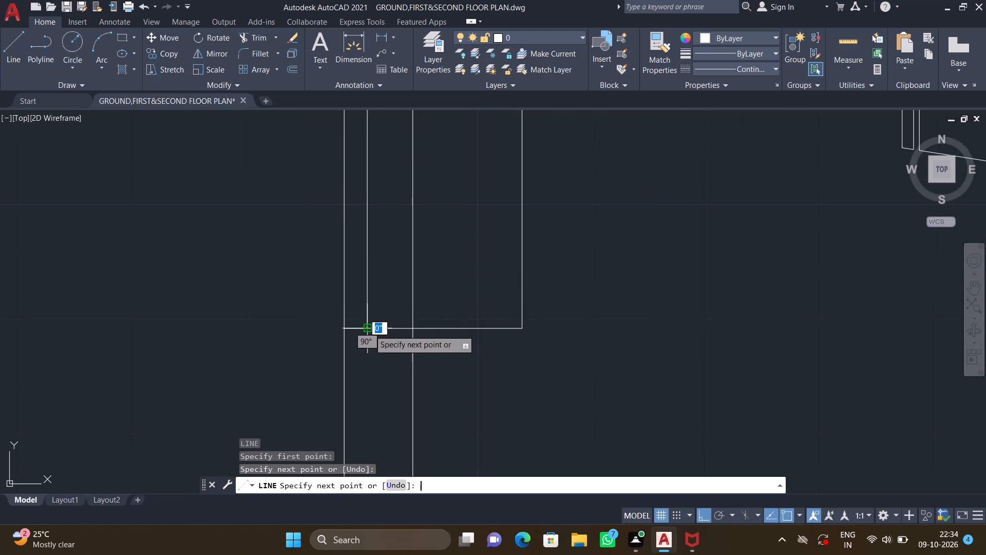
{"action": "middle_click_drag", "start_coordinate": [416, 256], "coordinate": [431, 306]}
{"action": "scroll", "coordinate": [433, 300], "scroll_direction": "down", "scroll_amount": 1}
{"action": "middle_click_drag", "start_coordinate": [401, 178], "coordinate": [374, 282]}
{"action": "scroll", "coordinate": [374, 283], "scroll_direction": "down", "scroll_amount": 2}
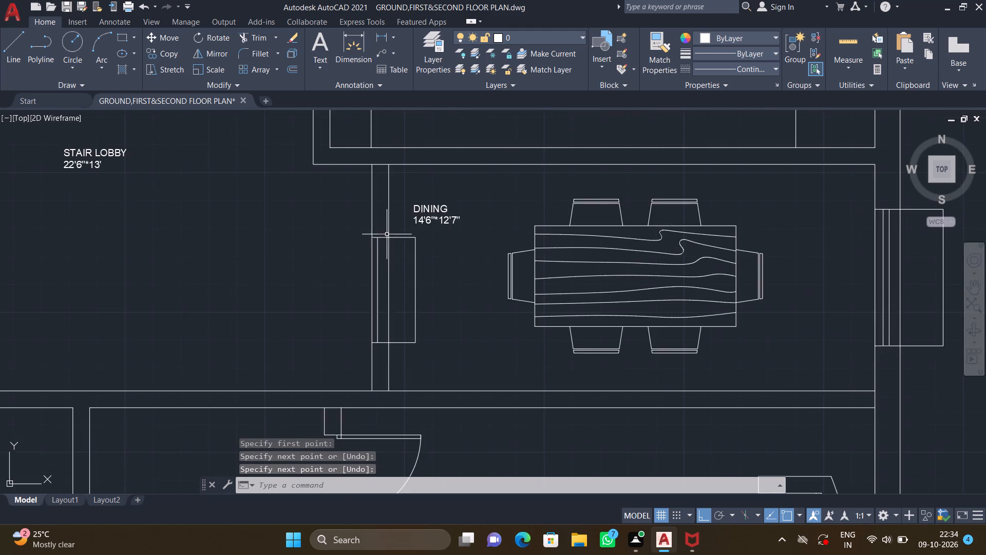
Draw a second vertical line in the dining room's west wall, about mid-wall, between the same cross lines.
{"action": "scroll", "coordinate": [387, 234], "scroll_direction": "up", "scroll_amount": 2}
{"action": "key", "text": "l"}
{"action": "key", "text": "Return"}
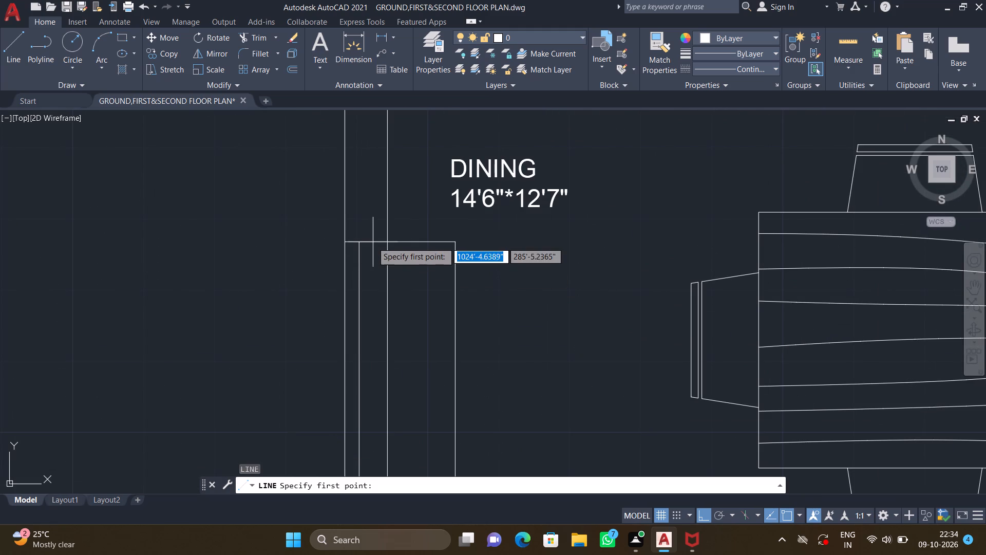
{"action": "scroll", "coordinate": [371, 238], "scroll_direction": "up", "scroll_amount": 2}
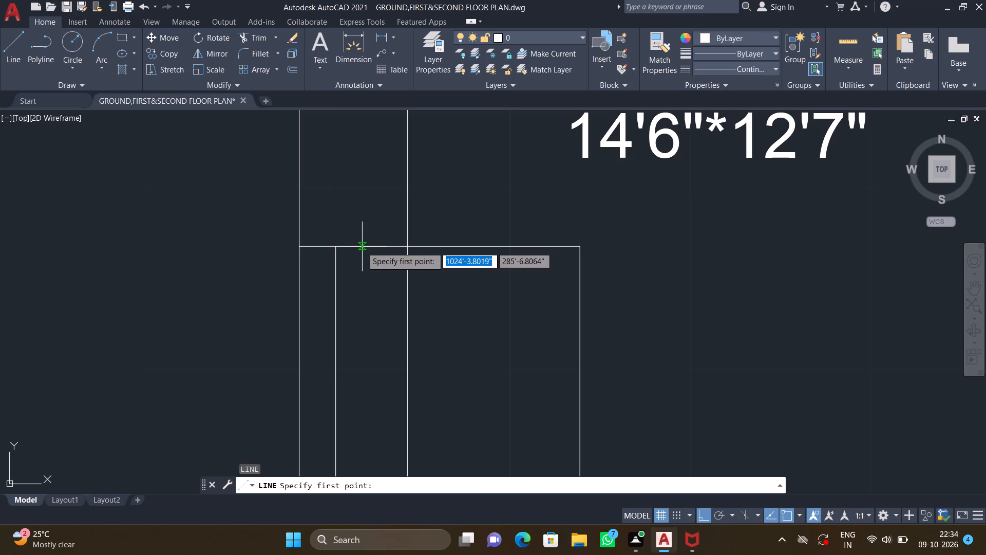
{"action": "left_click", "coordinate": [361, 247]}
{"action": "scroll", "coordinate": [357, 305], "scroll_direction": "down", "scroll_amount": 1}
{"action": "middle_click_drag", "start_coordinate": [355, 351], "coordinate": [336, 271]}
{"action": "middle_click_drag", "start_coordinate": [328, 334], "coordinate": [321, 263]}
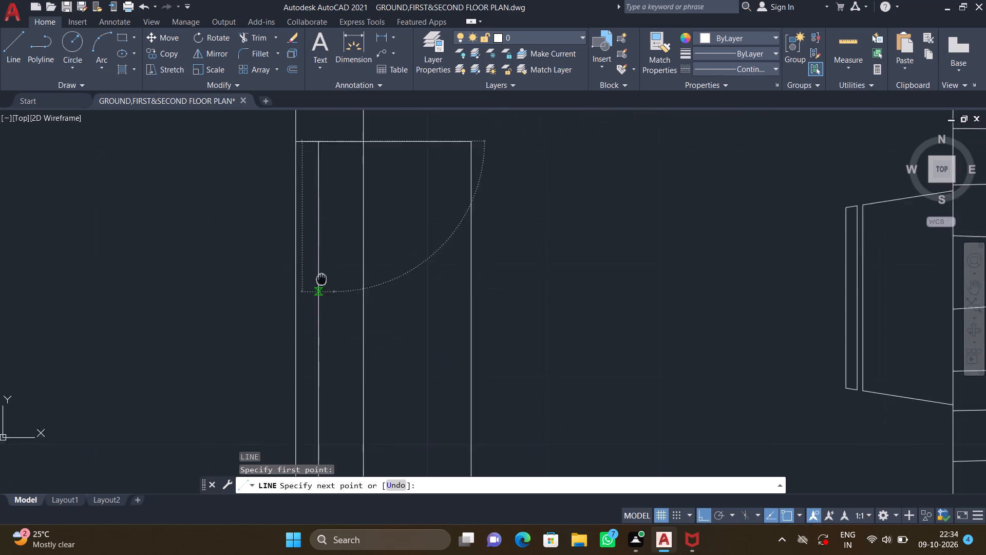
{"action": "middle_click_drag", "start_coordinate": [321, 263], "coordinate": [317, 239]}
{"action": "scroll", "coordinate": [320, 245], "scroll_direction": "down", "scroll_amount": 1}
{"action": "middle_click_drag", "start_coordinate": [317, 309], "coordinate": [315, 287]}
{"action": "scroll", "coordinate": [321, 344], "scroll_direction": "up", "scroll_amount": 1}
{"action": "middle_click_drag", "start_coordinate": [318, 361], "coordinate": [318, 275]}
{"action": "left_click", "coordinate": [325, 339]}
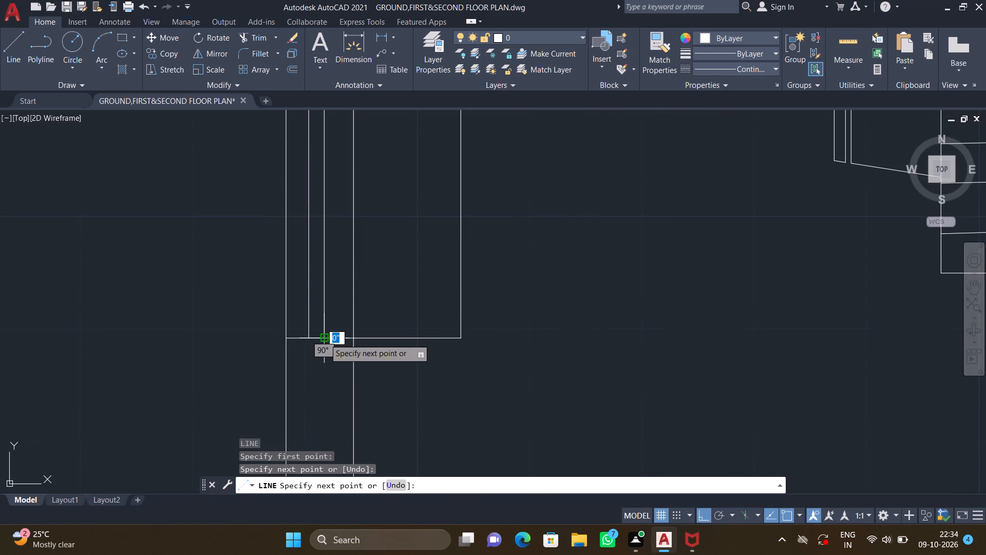
{"action": "key", "text": "Return"}
Draw a horizontal cross line through the 16'3"*12' bedroom's east wall, beside the 5' wide side passage label.
{"action": "scroll", "coordinate": [419, 287], "scroll_direction": "down", "scroll_amount": 3}
{"action": "middle_click_drag", "start_coordinate": [415, 275], "coordinate": [393, 310]}
{"action": "scroll", "coordinate": [394, 309], "scroll_direction": "down", "scroll_amount": 1}
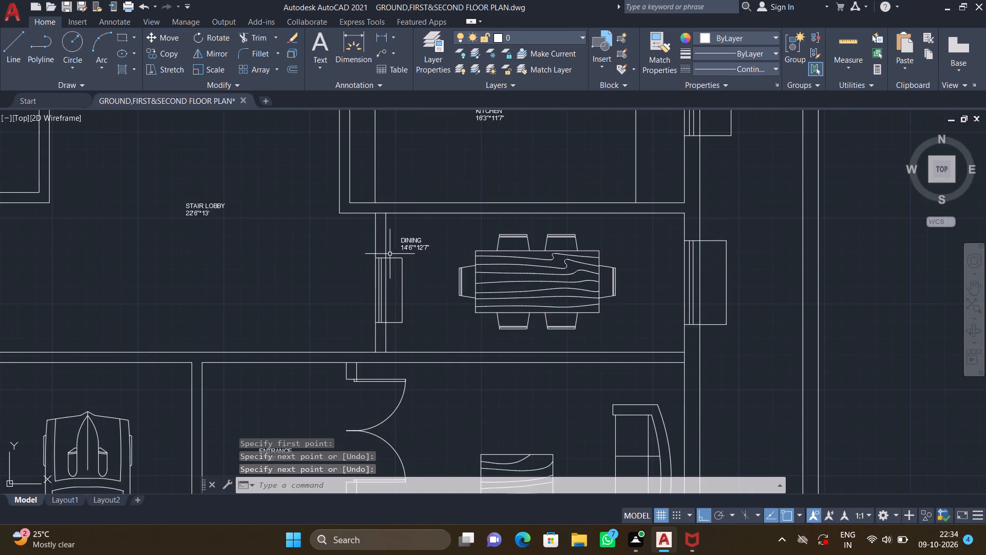
{"action": "scroll", "coordinate": [387, 176], "scroll_direction": "down", "scroll_amount": 3}
{"action": "middle_click_drag", "start_coordinate": [383, 188], "coordinate": [375, 230]}
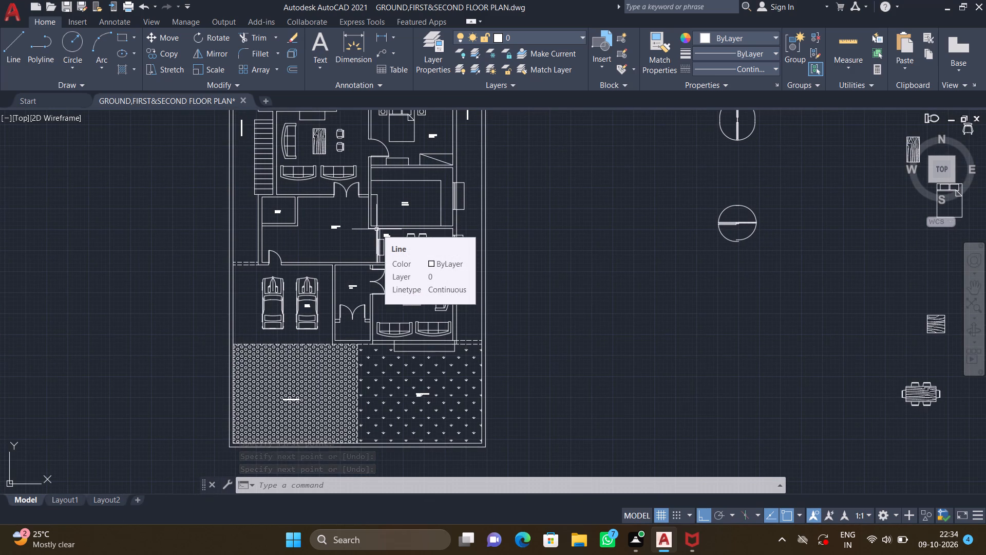
{"action": "key", "text": "l"}
{"action": "key", "text": "Return"}
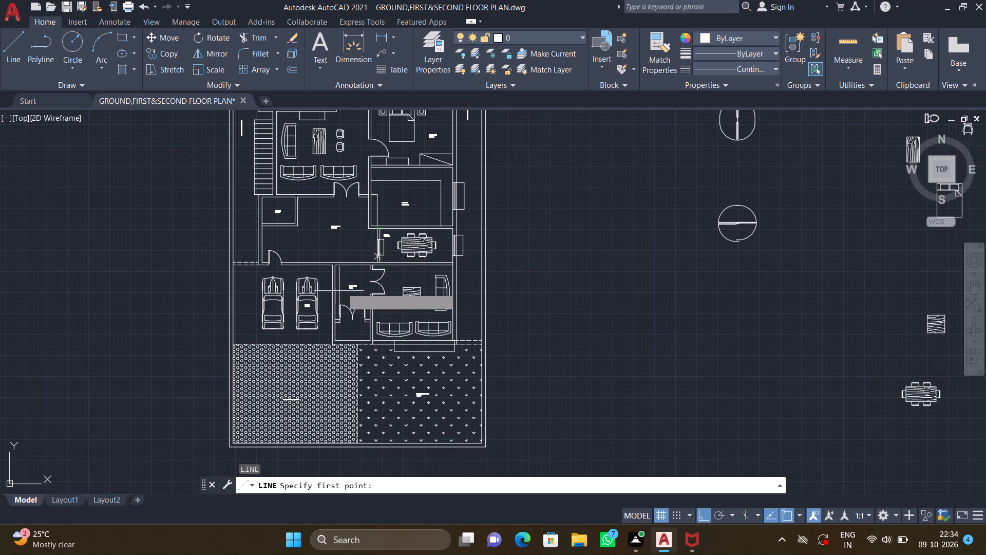
{"action": "middle_click_drag", "start_coordinate": [365, 214], "coordinate": [356, 256]}
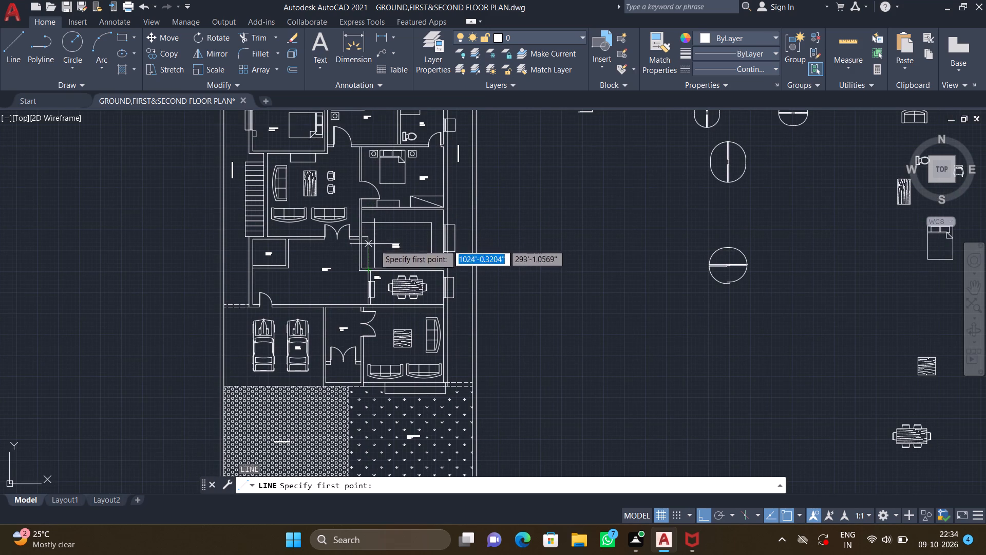
{"action": "scroll", "coordinate": [371, 254], "scroll_direction": "up", "scroll_amount": 2}
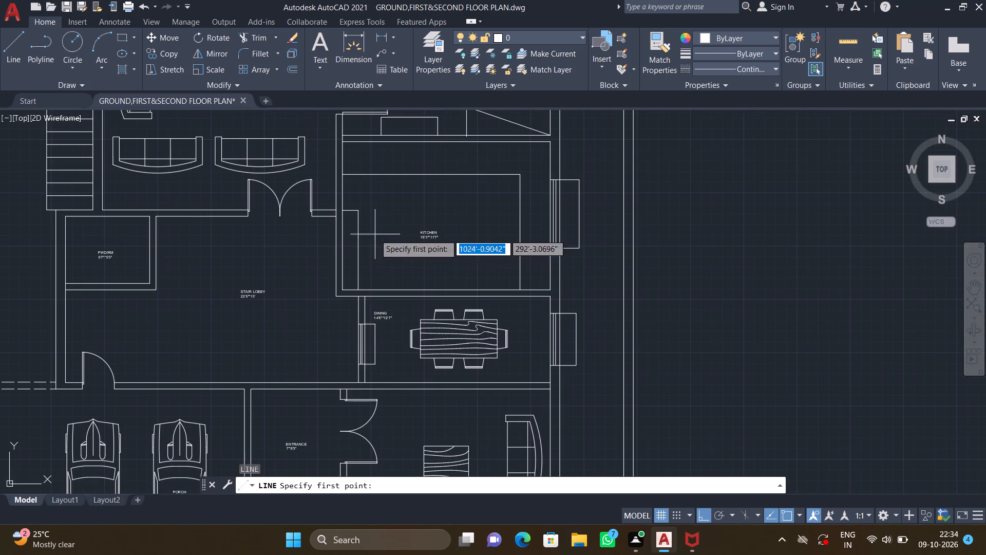
{"action": "scroll", "coordinate": [415, 230], "scroll_direction": "down", "scroll_amount": 1}
{"action": "middle_click_drag", "start_coordinate": [400, 257], "coordinate": [369, 305]}
{"action": "scroll", "coordinate": [385, 295], "scroll_direction": "down", "scroll_amount": 2}
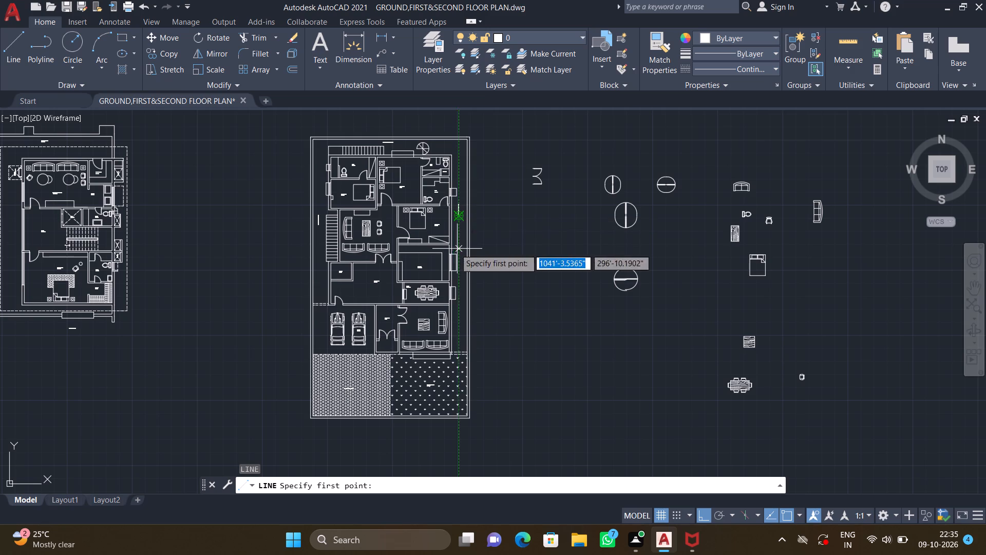
{"action": "middle_click_drag", "start_coordinate": [447, 249], "coordinate": [412, 271]}
{"action": "scroll", "coordinate": [413, 230], "scroll_direction": "up", "scroll_amount": 5}
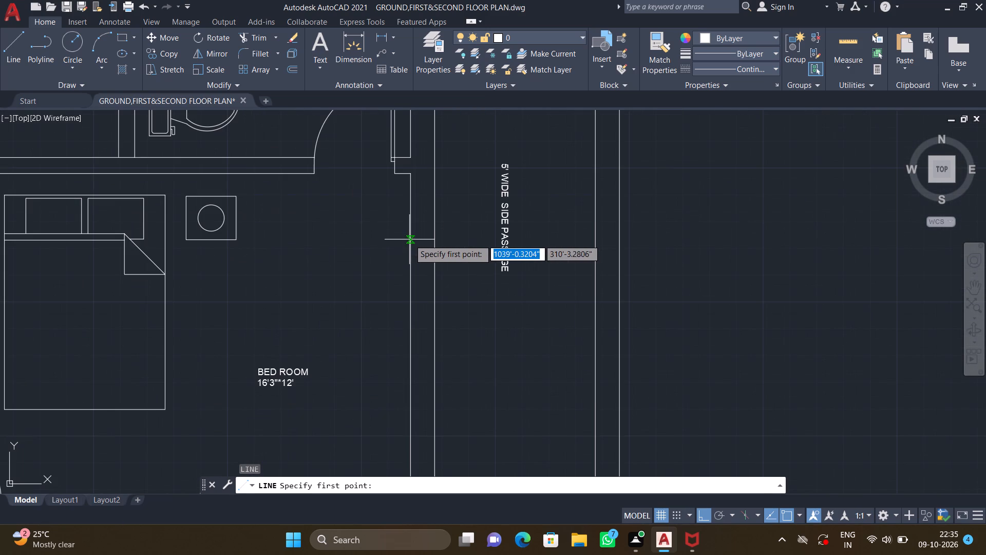
{"action": "scroll", "coordinate": [409, 243], "scroll_direction": "up", "scroll_amount": 2}
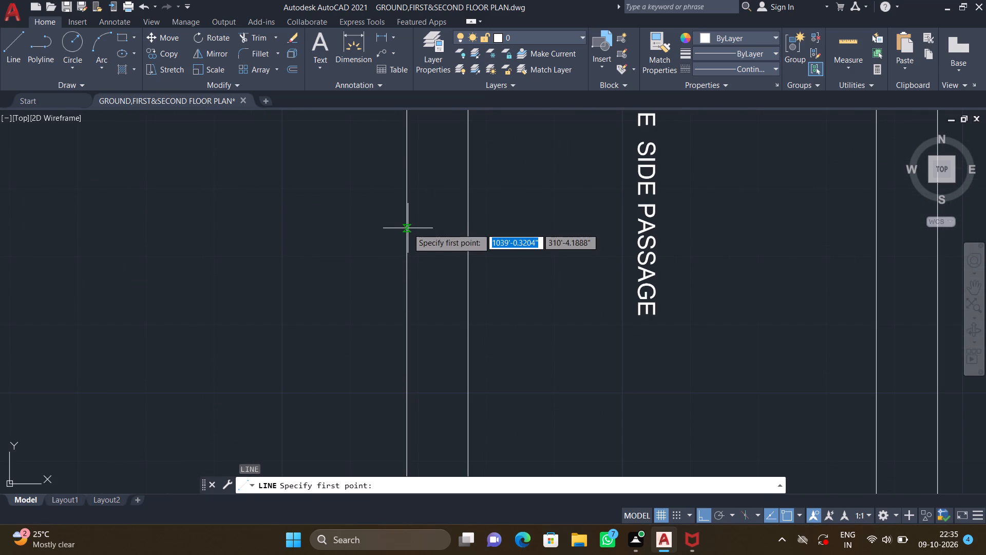
{"action": "left_click", "coordinate": [406, 223]}
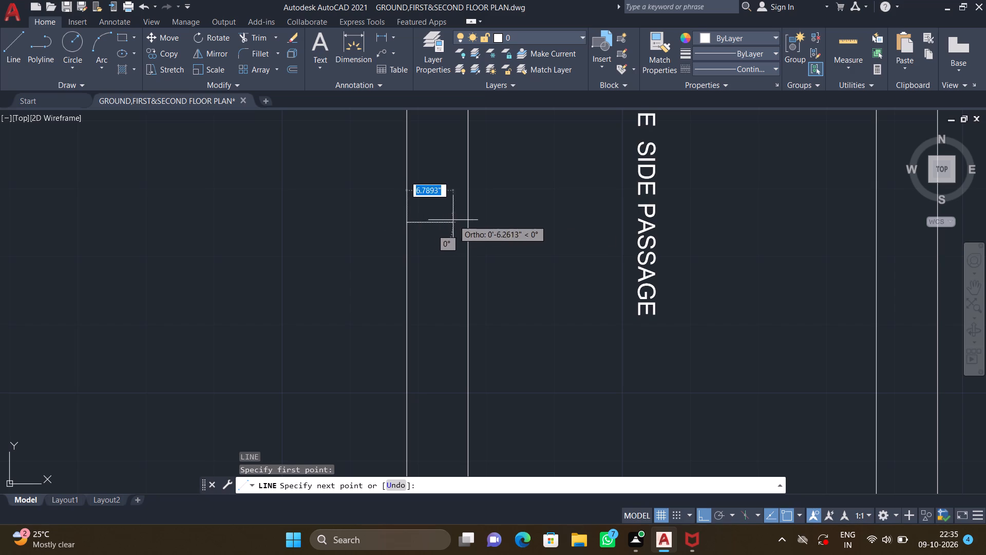
{"action": "left_click", "coordinate": [468, 221]}
{"action": "key", "text": "Return"}
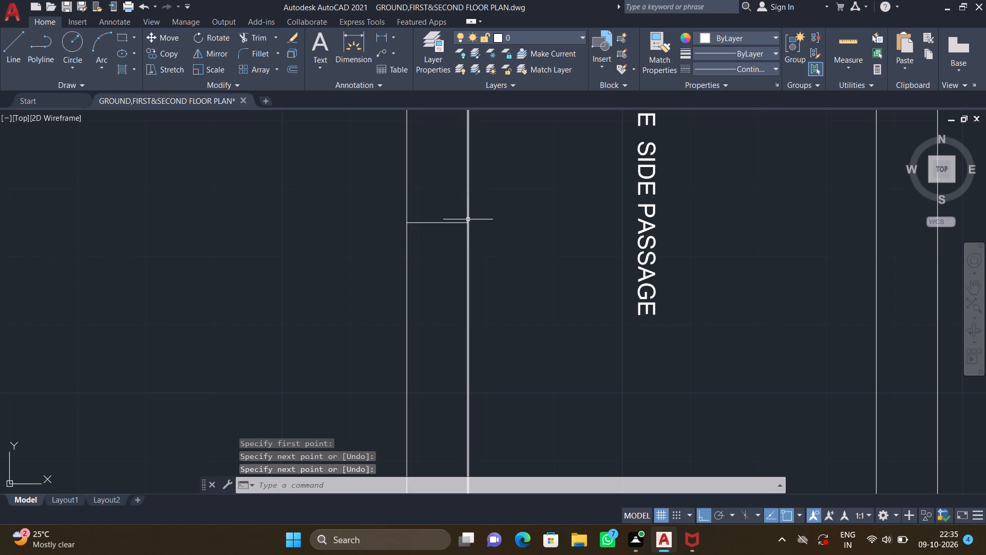
Outline a rectangular projection on the bedroom's east wall, about 2'-5.5" out from the inner face and 5'-0.75" long, closing at the cross line.
{"action": "scroll", "coordinate": [467, 221], "scroll_direction": "down", "scroll_amount": 3}
{"action": "middle_click_drag", "start_coordinate": [446, 293], "coordinate": [435, 263]}
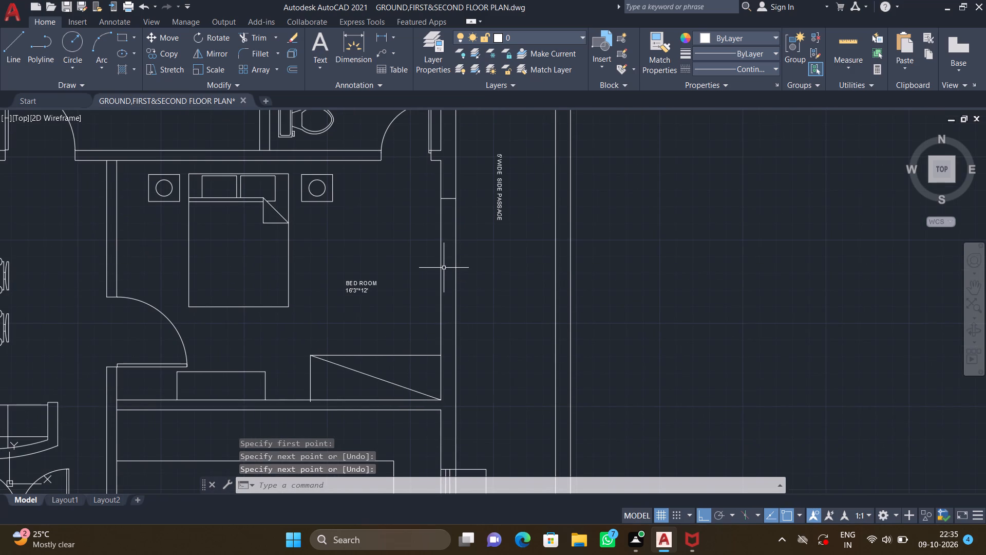
{"action": "key", "text": "l"}
{"action": "key", "text": "Return"}
{"action": "scroll", "coordinate": [446, 285], "scroll_direction": "up", "scroll_amount": 1}
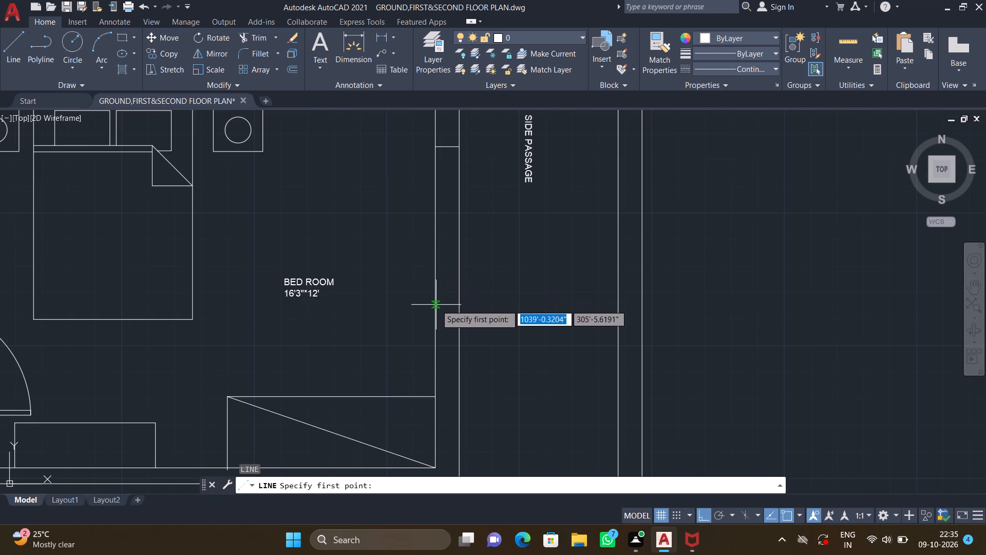
{"action": "left_click", "coordinate": [436, 308]}
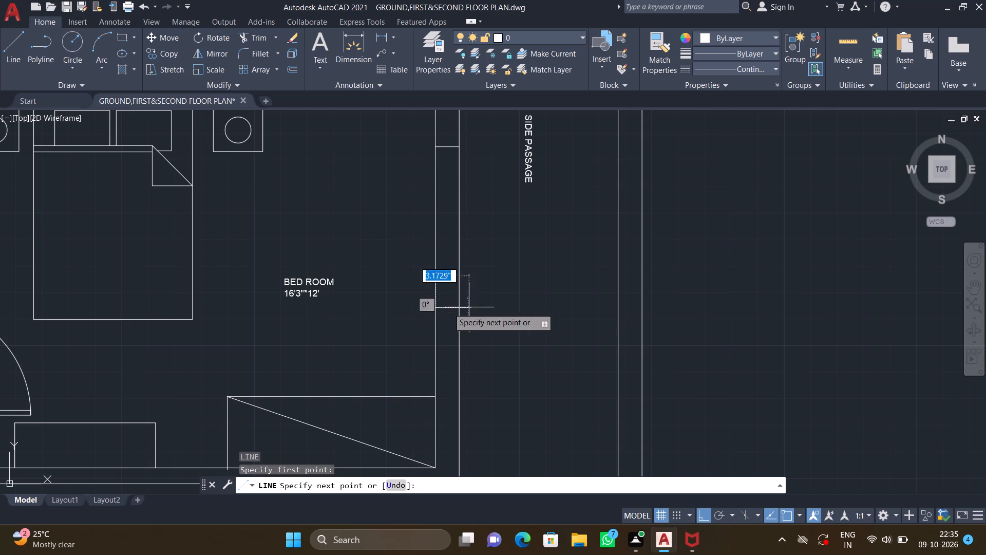
{"action": "middle_click_drag", "start_coordinate": [514, 304], "coordinate": [496, 321]}
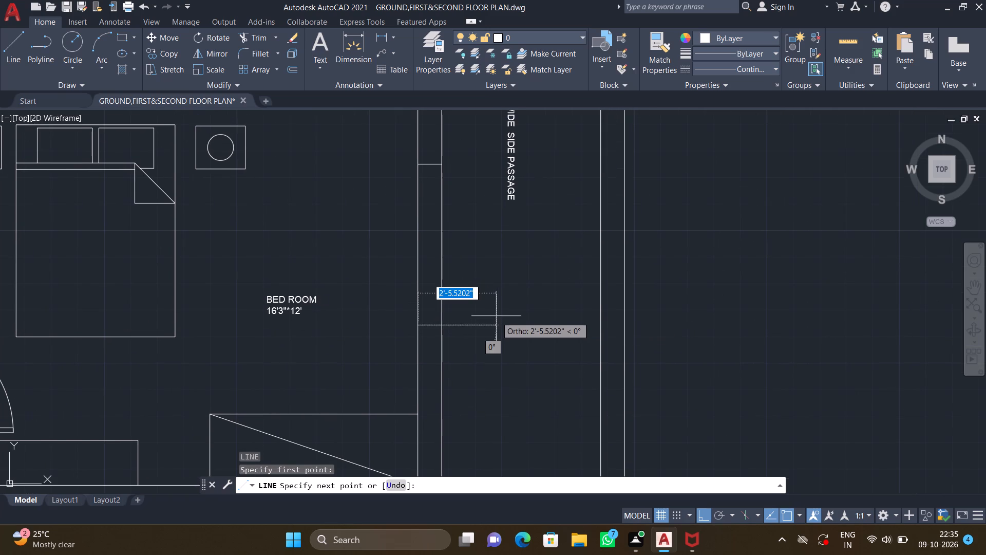
{"action": "left_click", "coordinate": [496, 316]}
{"action": "middle_click_drag", "start_coordinate": [476, 162], "coordinate": [478, 180]}
{"action": "scroll", "coordinate": [491, 184], "scroll_direction": "up", "scroll_amount": 2}
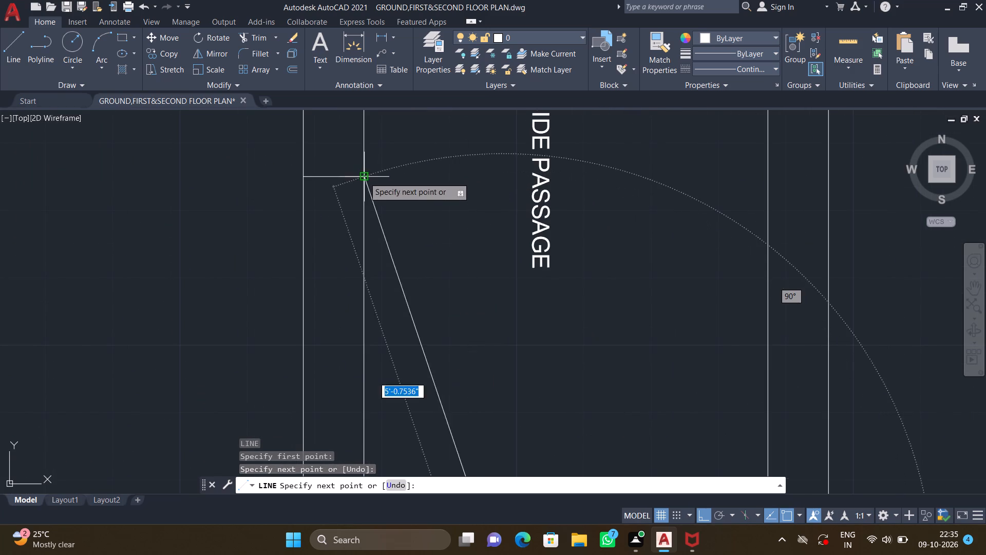
{"action": "left_click", "coordinate": [502, 177]}
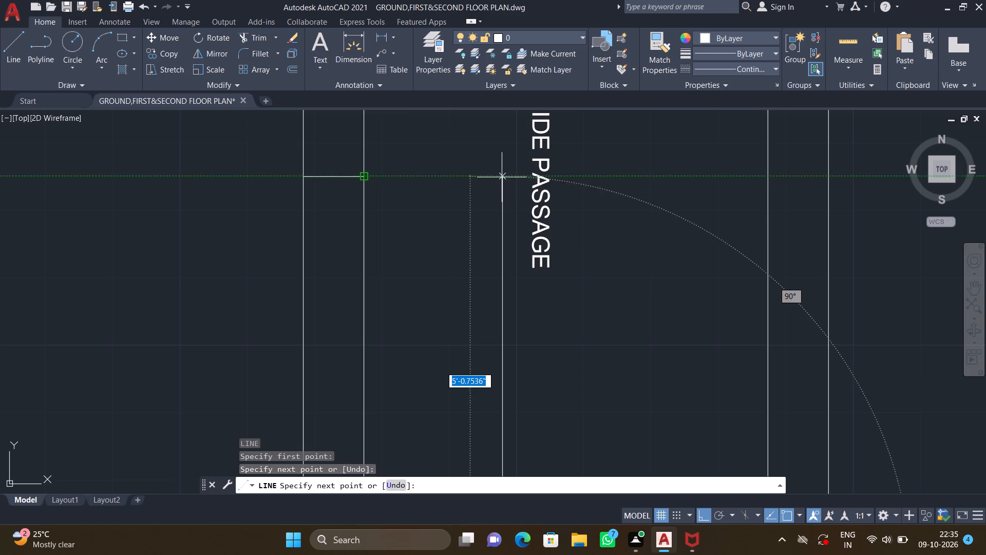
{"action": "left_click", "coordinate": [362, 177]}
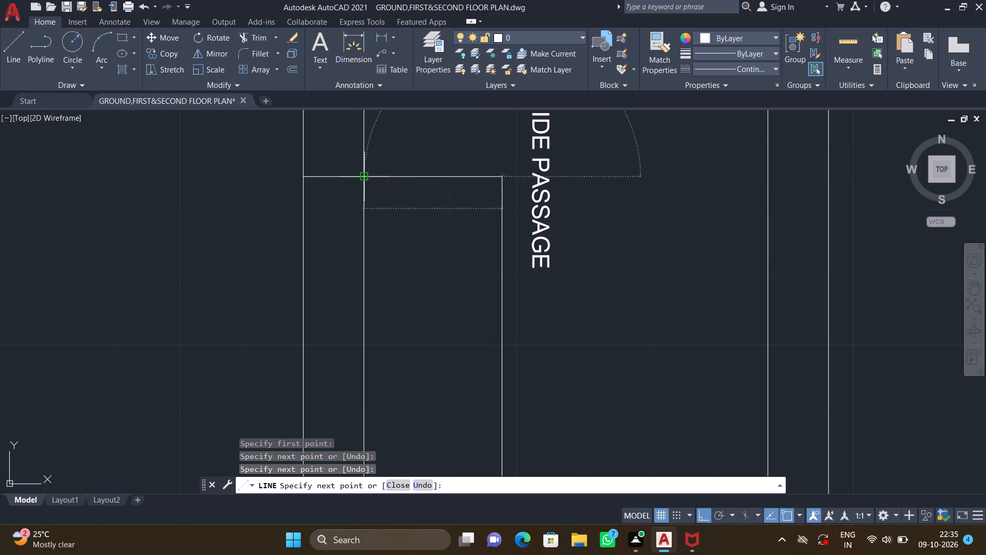
{"action": "key", "text": "Return"}
Draw a vertical line within the bedroom's east wall, near its inner face, between the projection's north and south edges.
{"action": "scroll", "coordinate": [321, 251], "scroll_direction": "down", "scroll_amount": 2}
{"action": "middle_click_drag", "start_coordinate": [323, 257], "coordinate": [339, 219]}
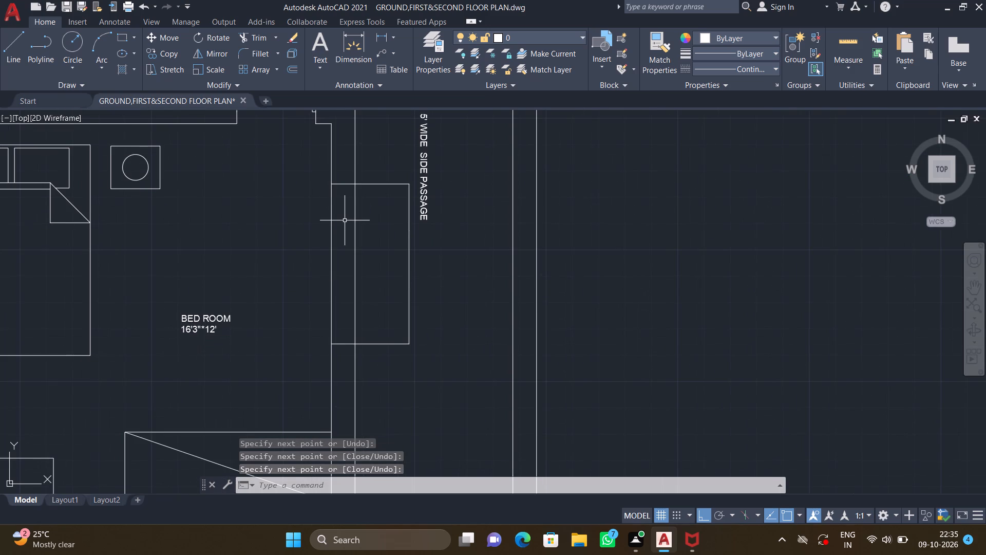
{"action": "key", "text": "l"}
{"action": "key", "text": "Return"}
{"action": "scroll", "coordinate": [346, 185], "scroll_direction": "up", "scroll_amount": 2}
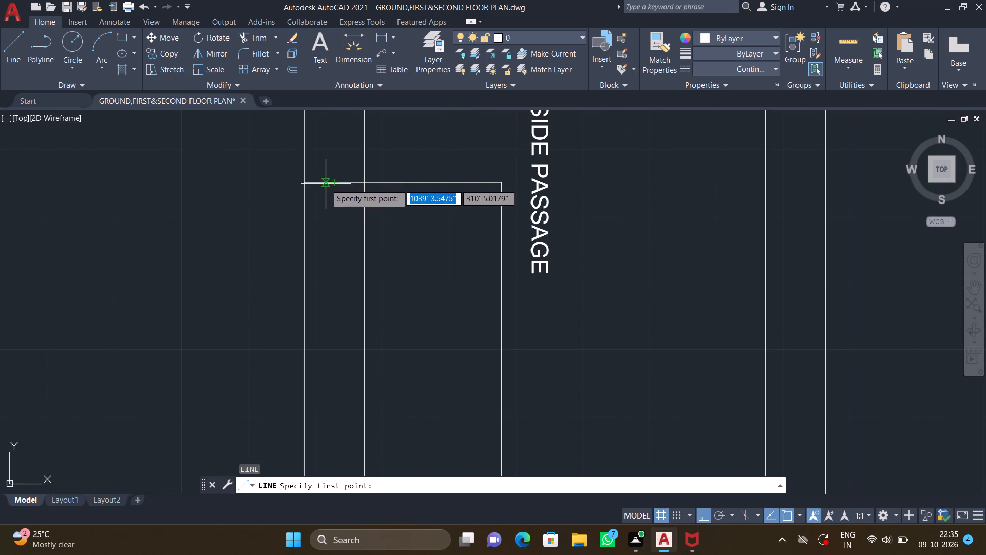
{"action": "left_click", "coordinate": [326, 184]}
{"action": "scroll", "coordinate": [323, 238], "scroll_direction": "down", "scroll_amount": 2}
{"action": "middle_click_drag", "start_coordinate": [319, 289], "coordinate": [317, 256]}
{"action": "scroll", "coordinate": [316, 318], "scroll_direction": "up", "scroll_amount": 1}
{"action": "left_click", "coordinate": [323, 369]}
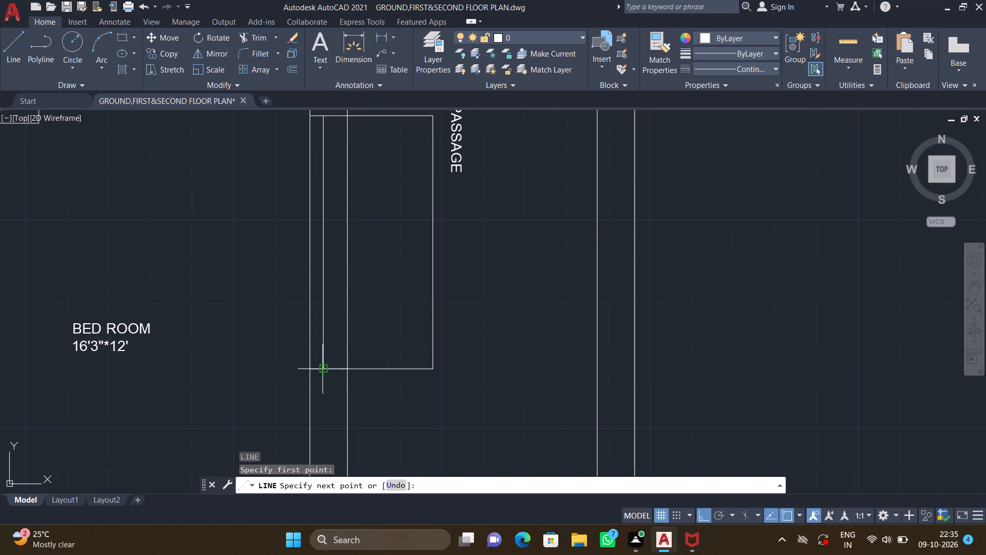
{"action": "key", "text": "Return"}
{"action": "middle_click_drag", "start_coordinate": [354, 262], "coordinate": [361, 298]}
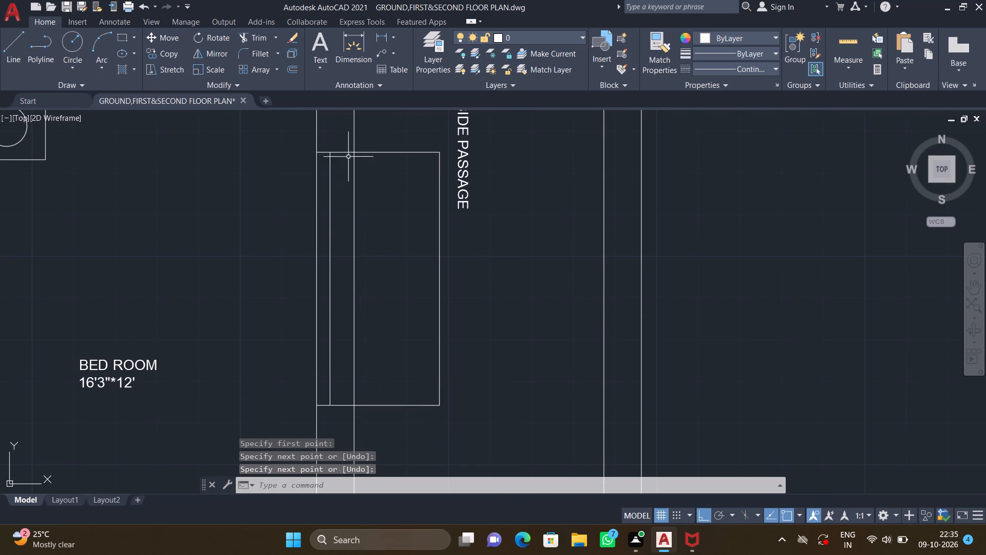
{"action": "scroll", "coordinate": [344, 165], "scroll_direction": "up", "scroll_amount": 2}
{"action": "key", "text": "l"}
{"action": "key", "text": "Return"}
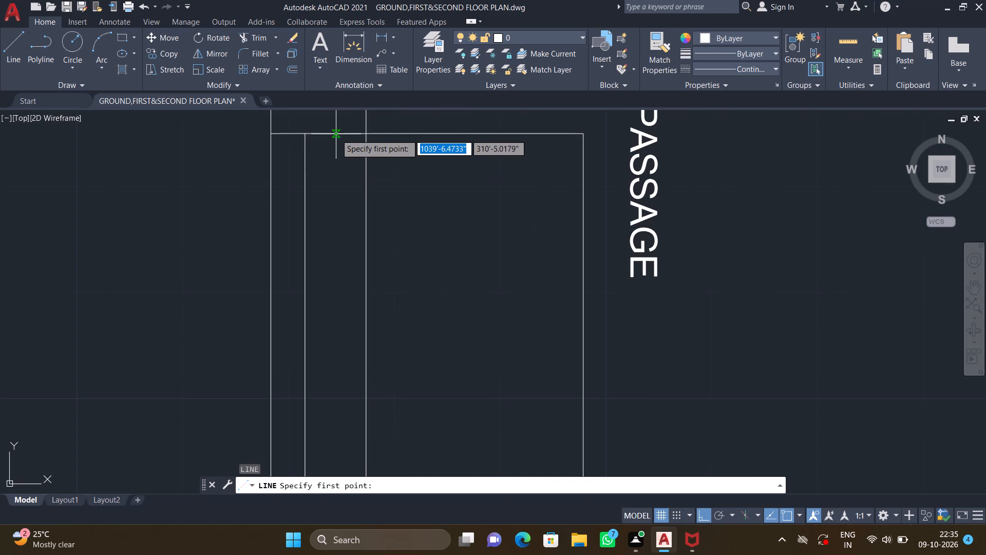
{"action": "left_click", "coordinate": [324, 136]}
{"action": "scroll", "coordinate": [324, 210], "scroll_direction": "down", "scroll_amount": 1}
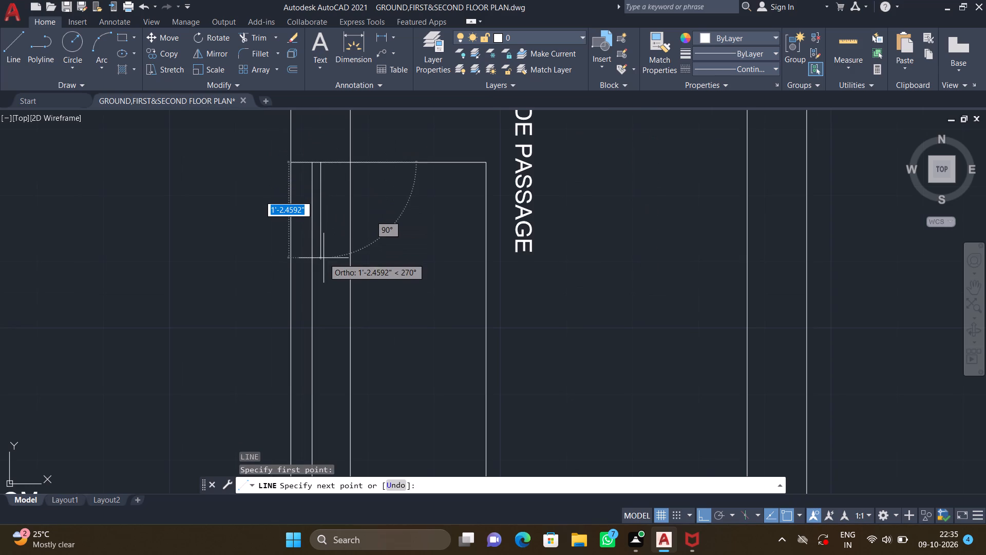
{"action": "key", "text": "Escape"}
Draw a second vertical line in the bedroom's east wall, about mid-wall, between the projection's north and south edges.
{"action": "key", "text": "l"}
{"action": "key", "text": "Return"}
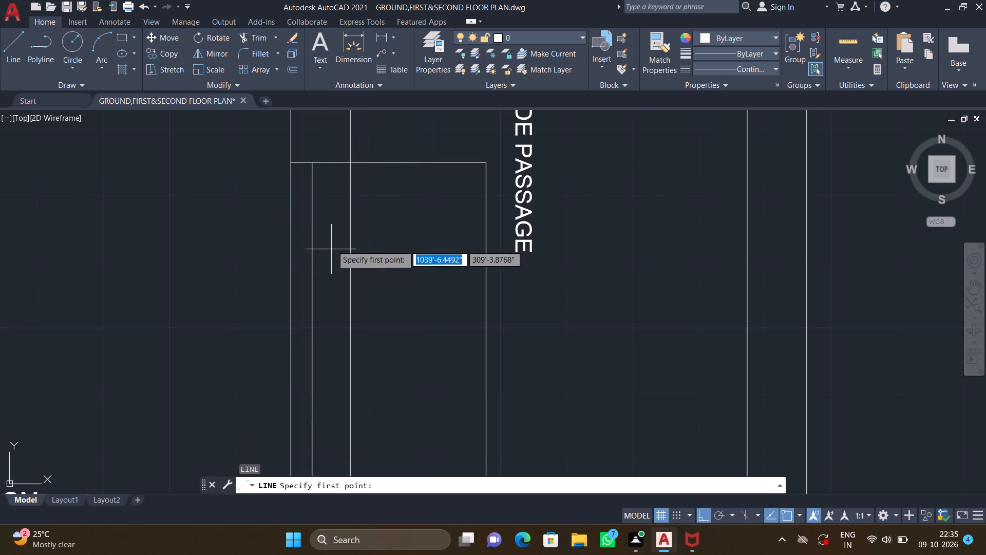
{"action": "scroll", "coordinate": [332, 174], "scroll_direction": "up", "scroll_amount": 2}
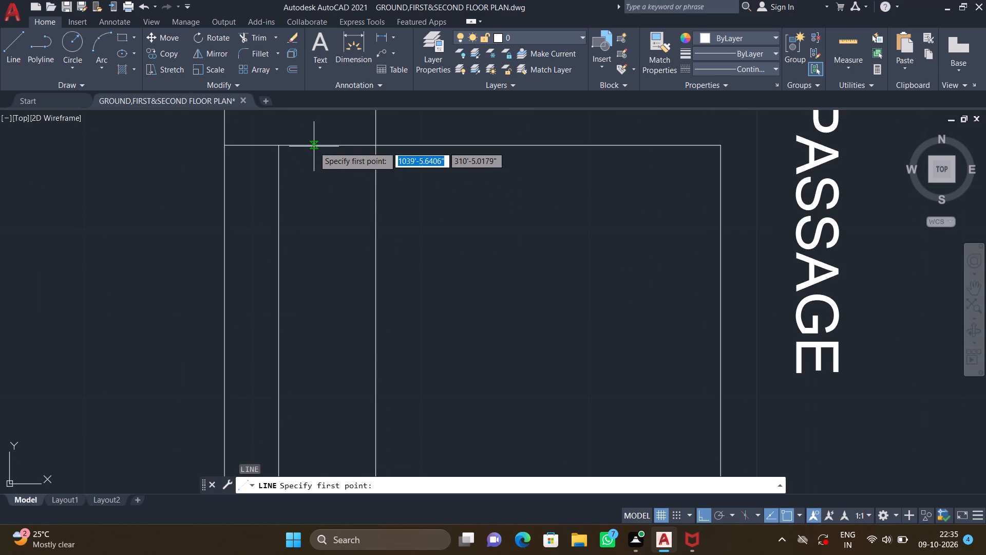
{"action": "left_click", "coordinate": [314, 146]}
{"action": "scroll", "coordinate": [318, 245], "scroll_direction": "down", "scroll_amount": 2}
{"action": "middle_click_drag", "start_coordinate": [308, 356], "coordinate": [303, 280]}
{"action": "scroll", "coordinate": [304, 276], "scroll_direction": "down", "scroll_amount": 2}
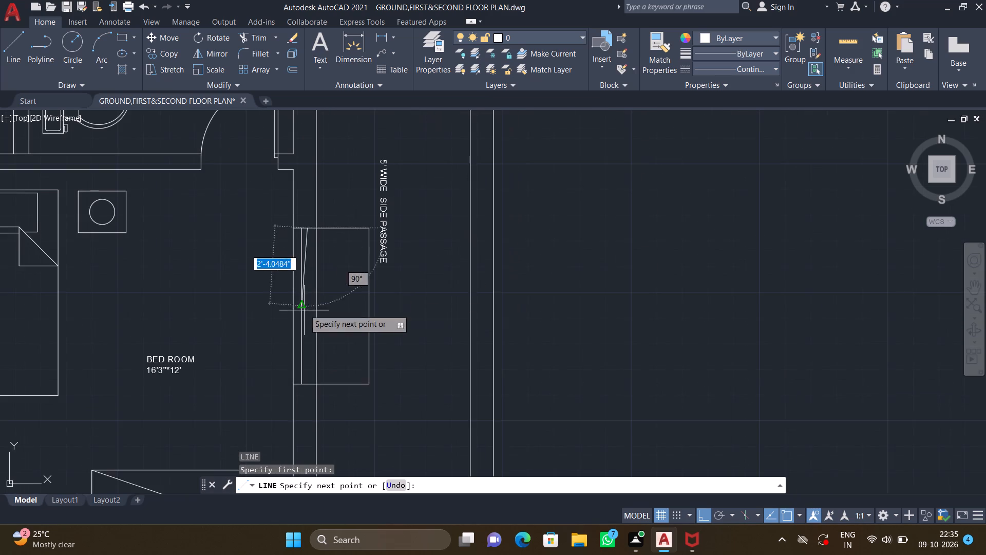
{"action": "middle_click_drag", "start_coordinate": [302, 309], "coordinate": [297, 284]}
{"action": "middle_click_drag", "start_coordinate": [296, 332], "coordinate": [296, 292]}
{"action": "scroll", "coordinate": [306, 304], "scroll_direction": "up", "scroll_amount": 2}
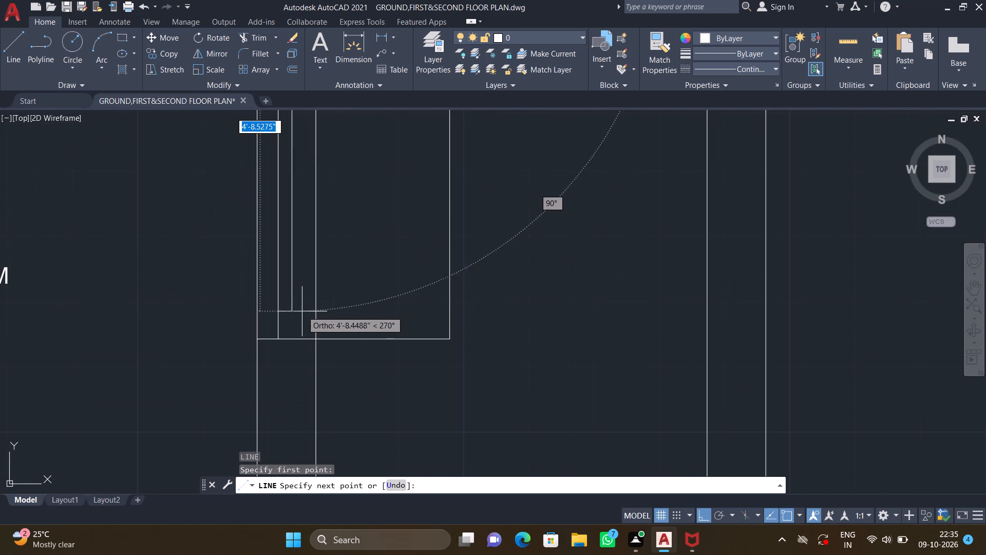
{"action": "left_click", "coordinate": [294, 339]}
{"action": "key", "text": "Return"}
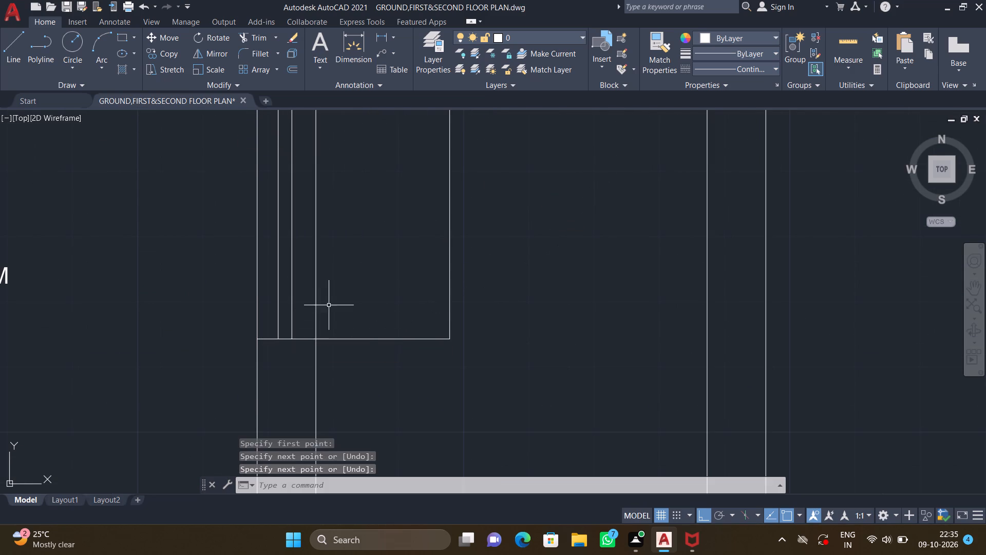
Draw a horizontal line within the rear bedroom's north wall, near its outer face, between the sides of the projection facing the rear passage.
{"action": "scroll", "coordinate": [329, 303], "scroll_direction": "down", "scroll_amount": 2}
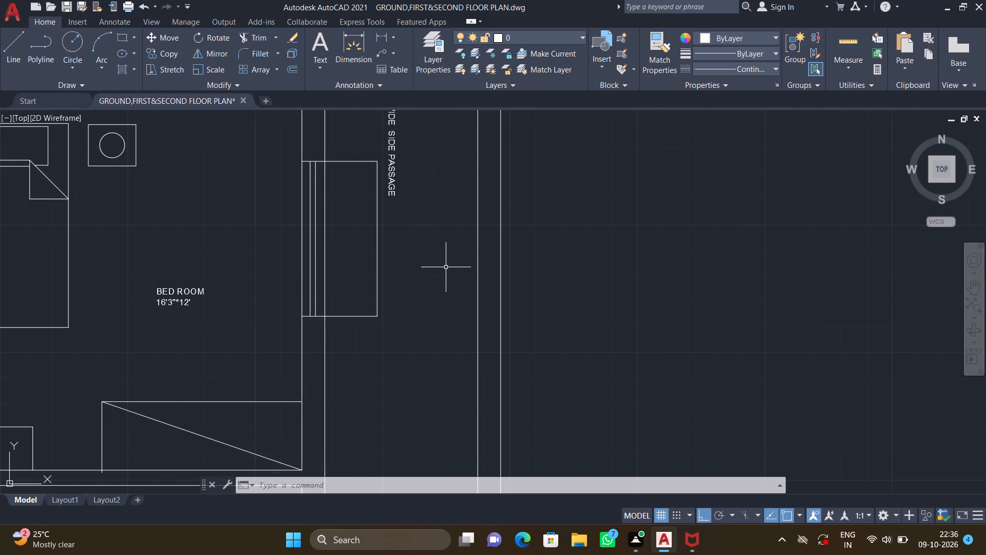
{"action": "scroll", "coordinate": [445, 267], "scroll_direction": "down", "scroll_amount": 3}
{"action": "scroll", "coordinate": [376, 232], "scroll_direction": "down", "scroll_amount": 1}
{"action": "middle_click_drag", "start_coordinate": [380, 247], "coordinate": [470, 357]}
{"action": "scroll", "coordinate": [409, 256], "scroll_direction": "up", "scroll_amount": 5}
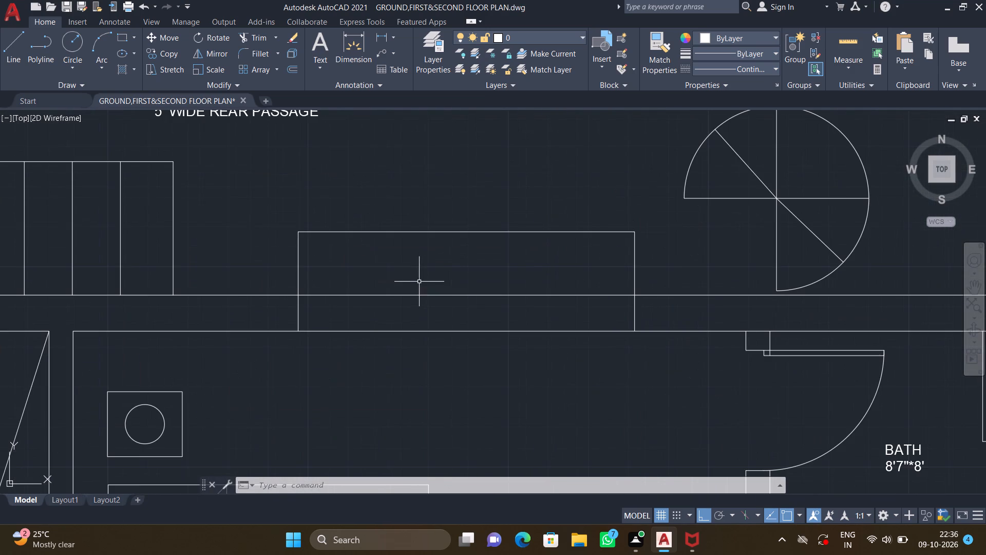
{"action": "key", "text": "l"}
{"action": "key", "text": "Return"}
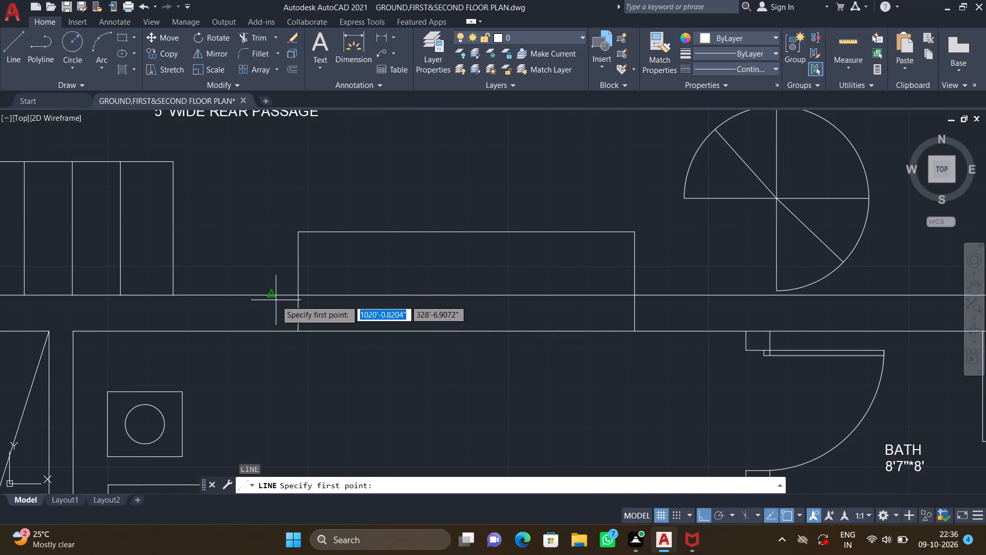
{"action": "scroll", "coordinate": [276, 300], "scroll_direction": "up", "scroll_amount": 2}
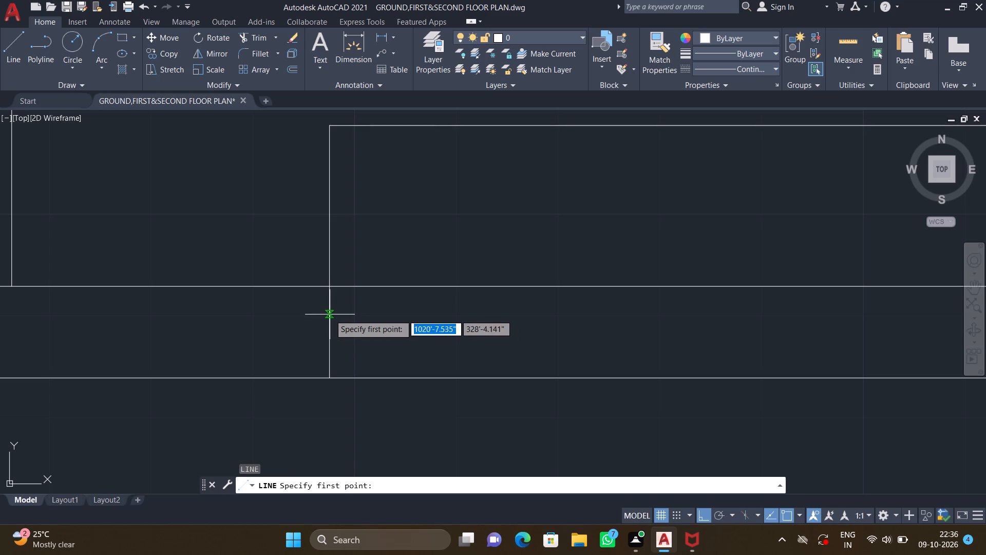
{"action": "left_click", "coordinate": [330, 314]}
{"action": "scroll", "coordinate": [449, 320], "scroll_direction": "down", "scroll_amount": 2}
{"action": "middle_click_drag", "start_coordinate": [583, 322], "coordinate": [473, 274]}
{"action": "scroll", "coordinate": [648, 264], "scroll_direction": "up", "scroll_amount": 1}
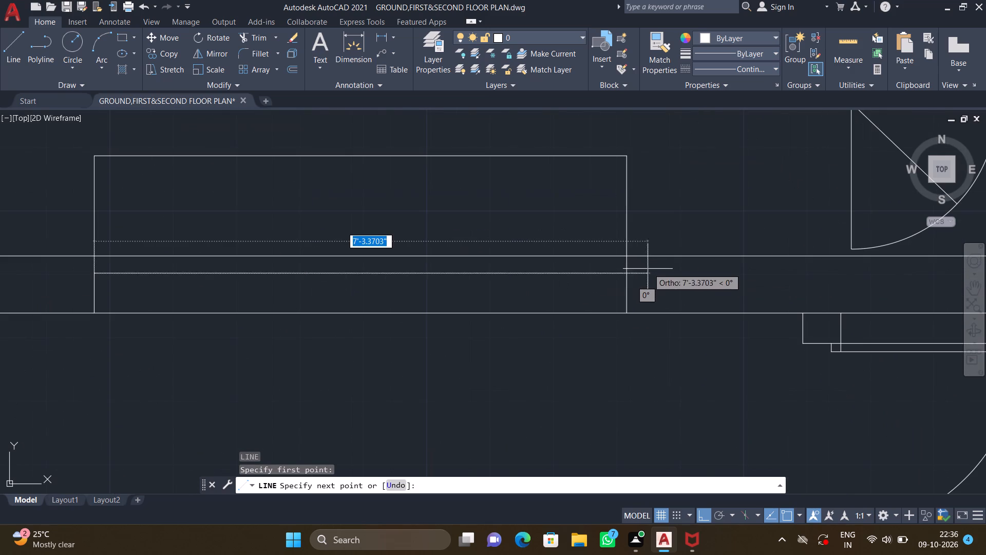
{"action": "double_click", "coordinate": [624, 272]}
{"action": "key", "text": "Return"}
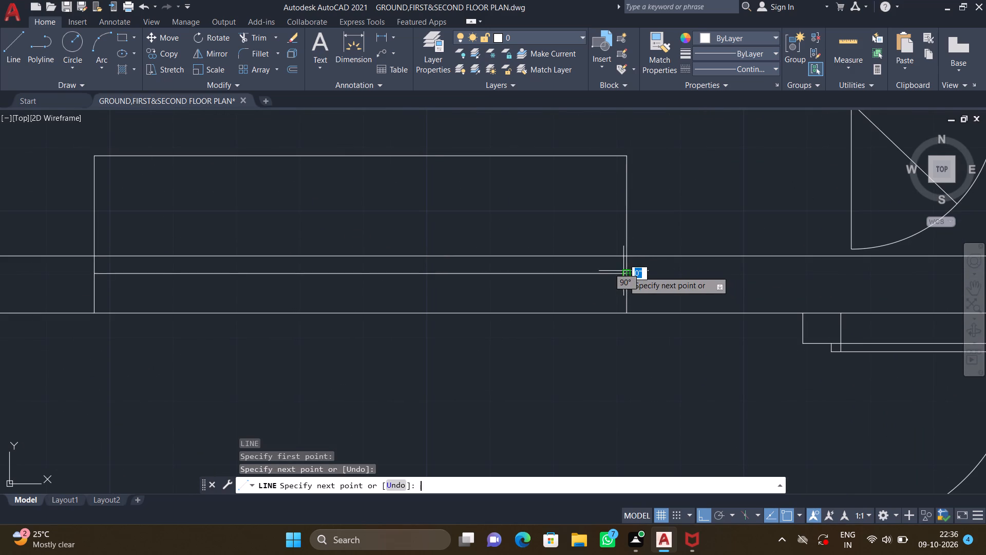
Draw a second horizontal line in the rear bedroom's north wall, about mid-wall, between the west and east sides of the projection.
{"action": "key", "text": "l"}
{"action": "key", "text": "Return"}
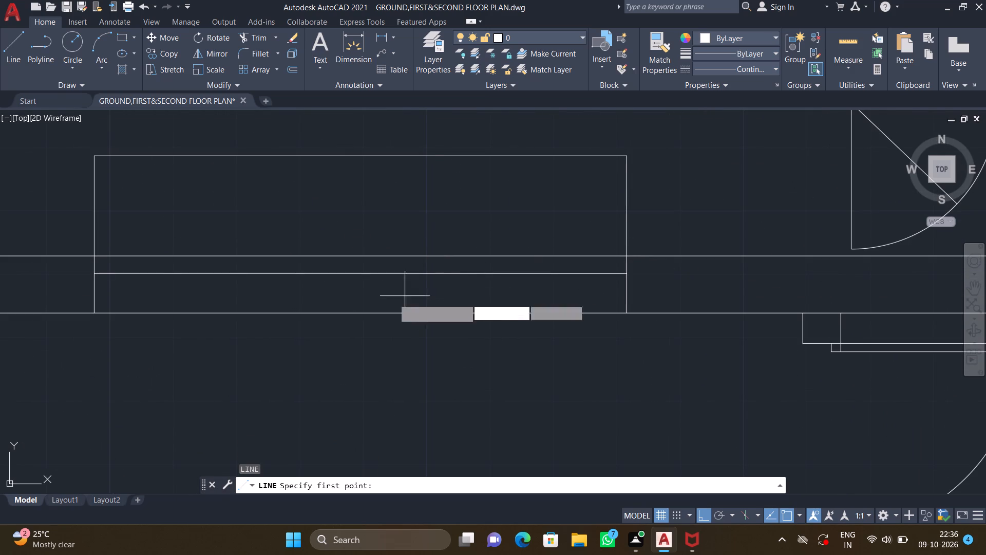
{"action": "scroll", "coordinate": [88, 286], "scroll_direction": "up", "scroll_amount": 2}
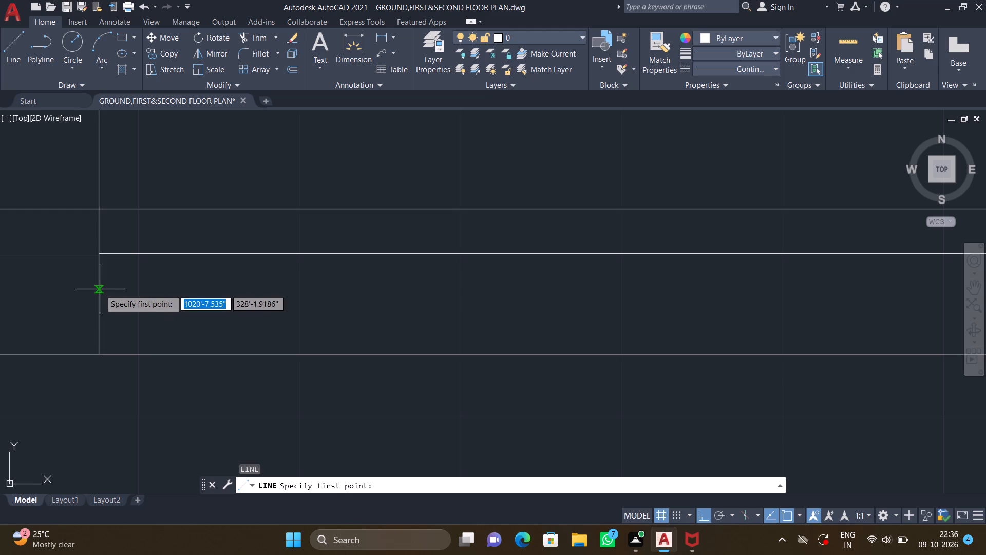
{"action": "left_click", "coordinate": [100, 289]}
{"action": "scroll", "coordinate": [239, 301], "scroll_direction": "down", "scroll_amount": 2}
{"action": "middle_click_drag", "start_coordinate": [484, 343], "coordinate": [438, 316]}
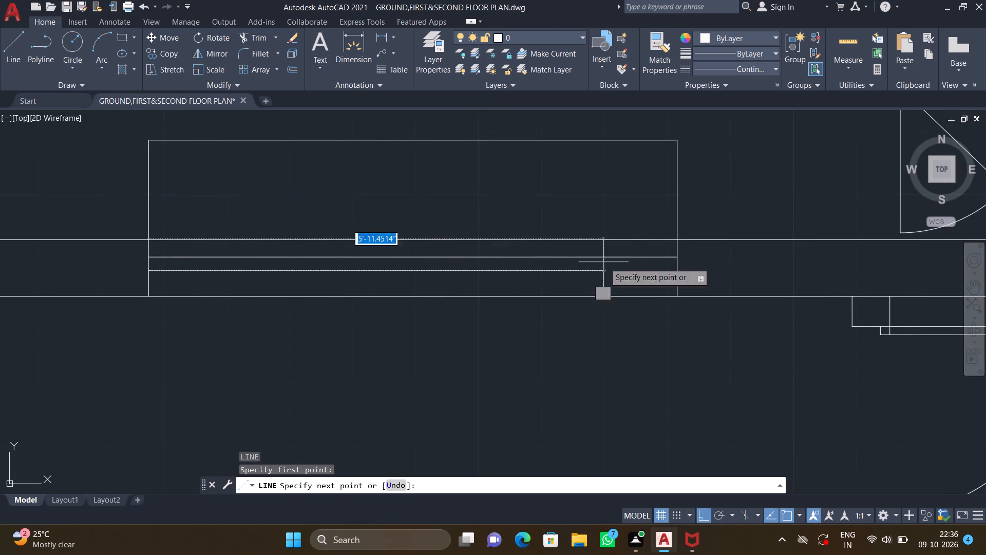
{"action": "scroll", "coordinate": [632, 272], "scroll_direction": "up", "scroll_amount": 1}
{"action": "left_click", "coordinate": [703, 270]}
{"action": "key", "text": "Return"}
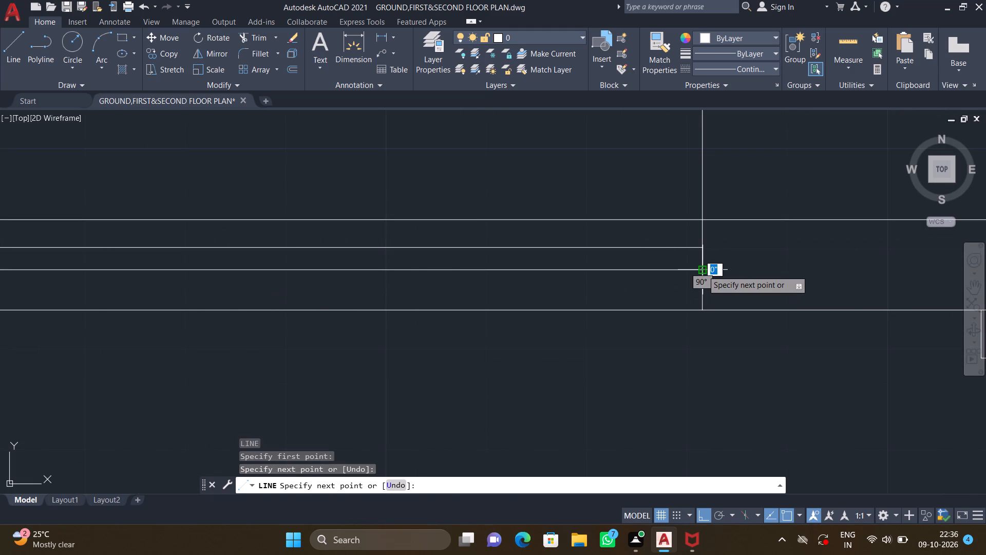
Draw a horizontal line within the front sitting room's south wall, near its inner face, between the sides of the projection facing the lawn.
{"action": "scroll", "coordinate": [536, 318], "scroll_direction": "down", "scroll_amount": 4}
{"action": "middle_click_drag", "start_coordinate": [516, 358], "coordinate": [510, 237]}
{"action": "scroll", "coordinate": [512, 242], "scroll_direction": "down", "scroll_amount": 1}
{"action": "scroll", "coordinate": [514, 367], "scroll_direction": "down", "scroll_amount": 1}
{"action": "middle_click_drag", "start_coordinate": [508, 360], "coordinate": [502, 342]}
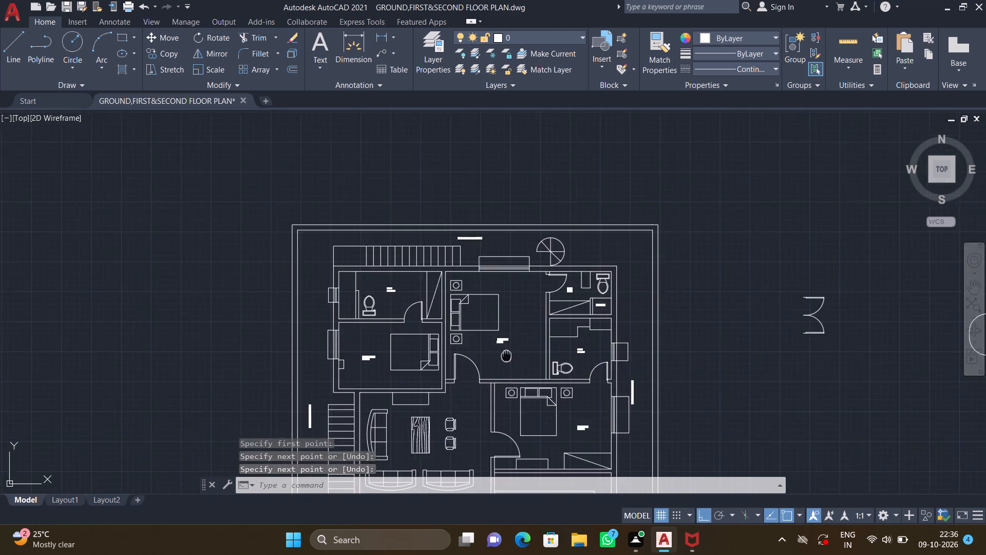
{"action": "middle_click_drag", "start_coordinate": [502, 342], "coordinate": [487, 270]}
{"action": "middle_click_drag", "start_coordinate": [490, 391], "coordinate": [477, 340]}
{"action": "middle_click_drag", "start_coordinate": [479, 387], "coordinate": [463, 317]}
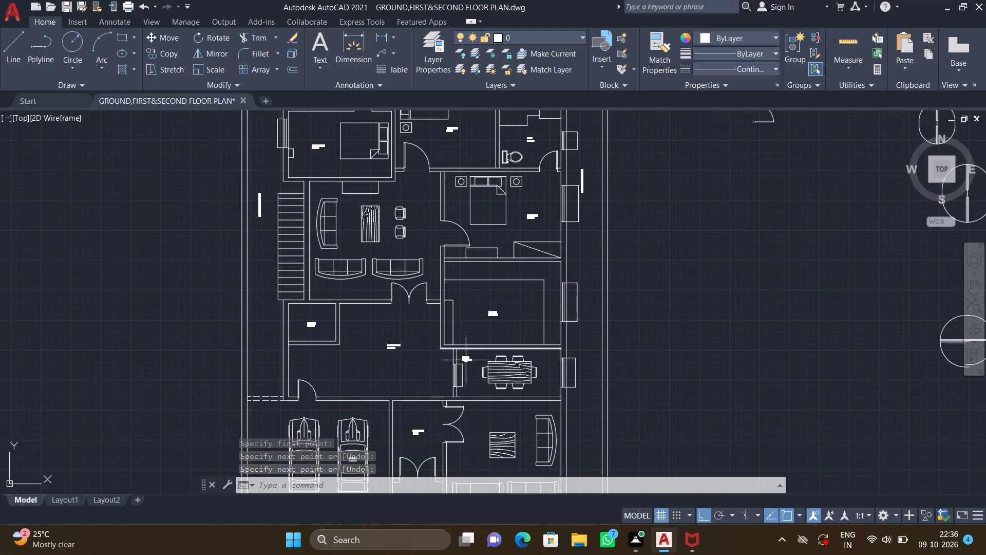
{"action": "middle_click_drag", "start_coordinate": [460, 365], "coordinate": [456, 299]}
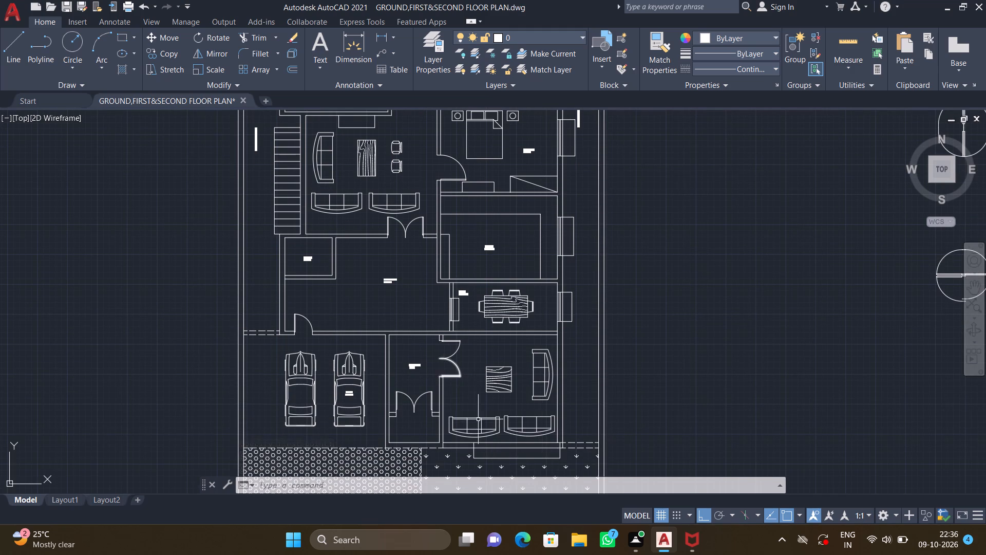
{"action": "middle_click_drag", "start_coordinate": [475, 417], "coordinate": [437, 352]}
{"action": "scroll", "coordinate": [470, 393], "scroll_direction": "up", "scroll_amount": 5}
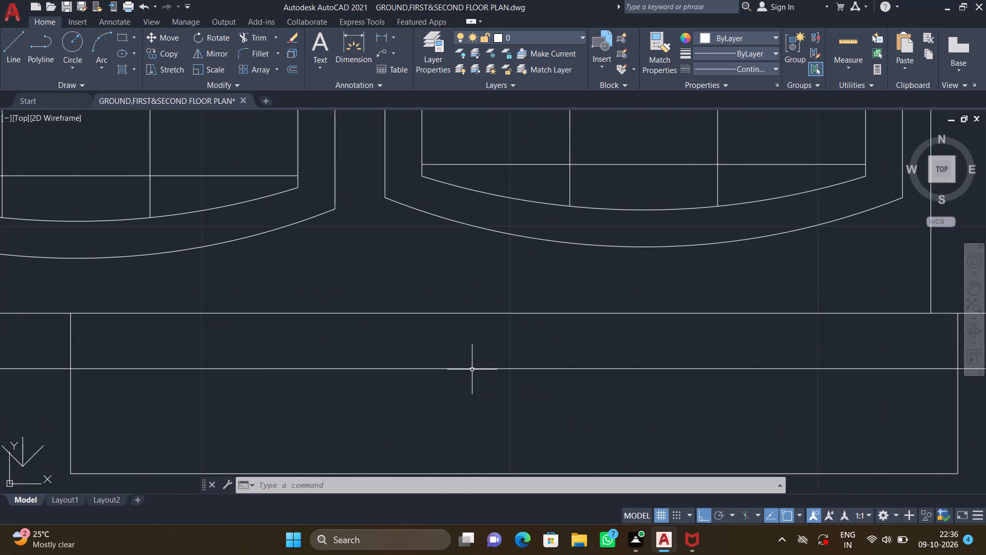
{"action": "key", "text": "l"}
{"action": "key", "text": "Return"}
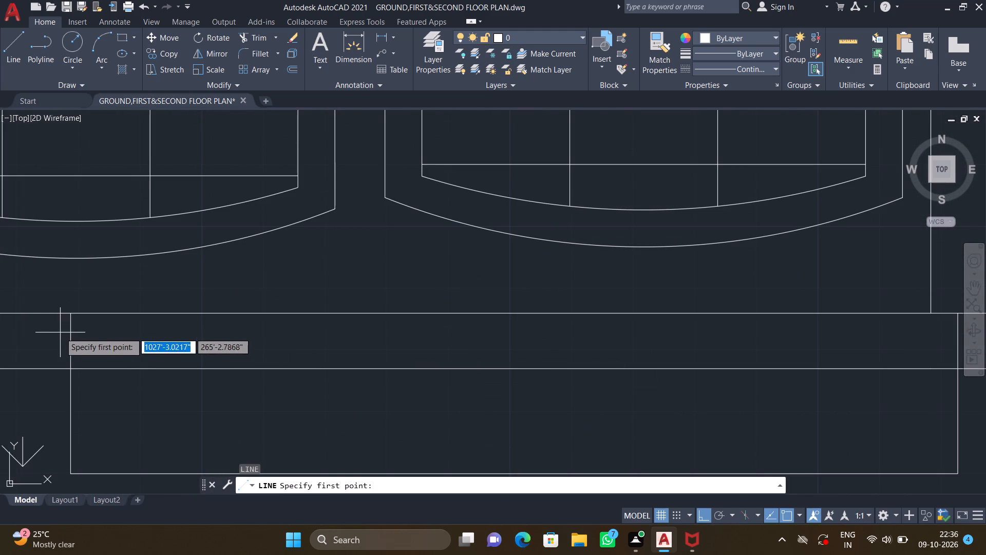
{"action": "left_click", "coordinate": [71, 330]}
{"action": "scroll", "coordinate": [302, 349], "scroll_direction": "down", "scroll_amount": 2}
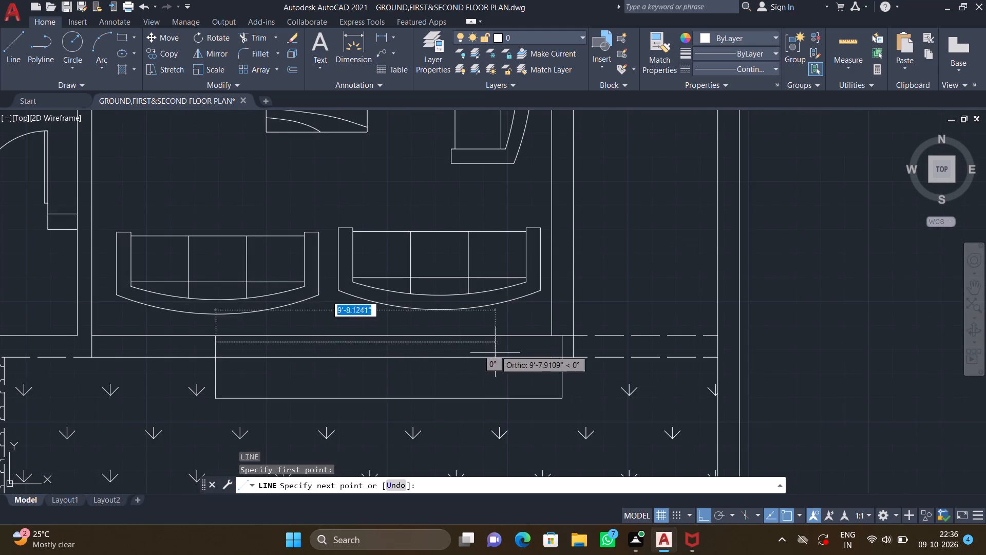
{"action": "middle_click_drag", "start_coordinate": [490, 356], "coordinate": [431, 293]}
{"action": "scroll", "coordinate": [538, 286], "scroll_direction": "up", "scroll_amount": 2}
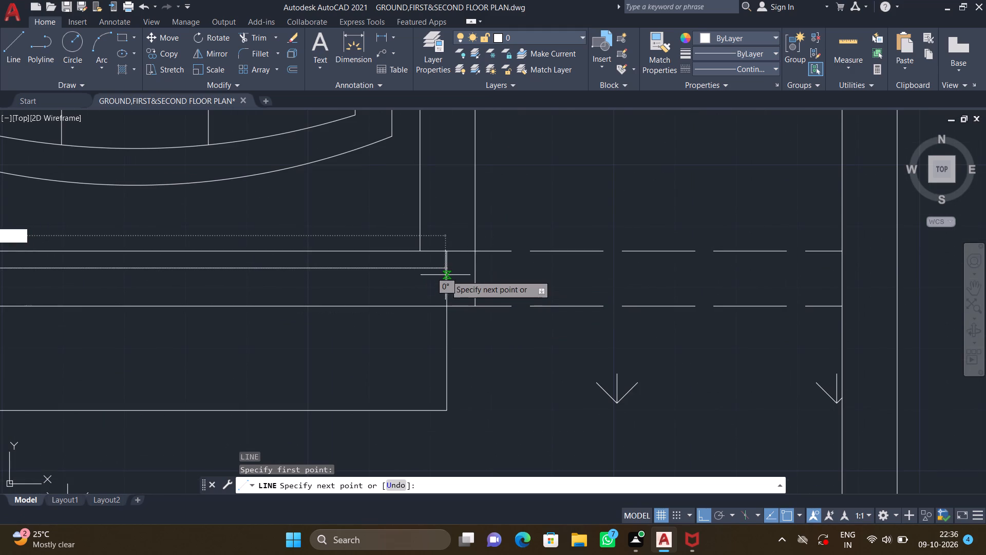
{"action": "left_click", "coordinate": [445, 270]}
{"action": "key", "text": "Return"}
Draw a second horizontal line, 12' long, in the front sitting room's south wall, slightly outside mid-wall, between the projection's sides.
{"action": "scroll", "coordinate": [385, 290], "scroll_direction": "down", "scroll_amount": 2}
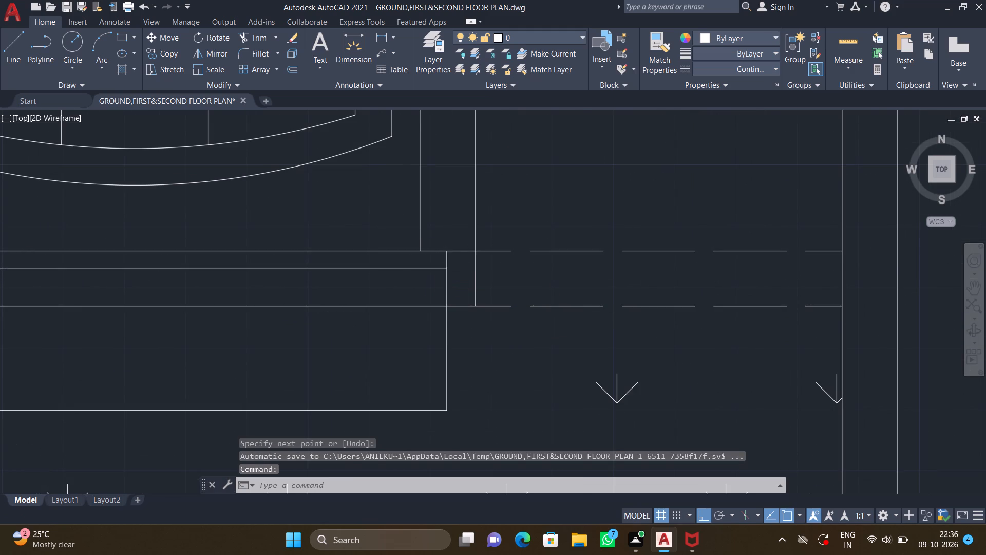
{"action": "scroll", "coordinate": [344, 285], "scroll_direction": "down", "scroll_amount": 1}
{"action": "middle_click_drag", "start_coordinate": [80, 317], "coordinate": [178, 283]}
{"action": "scroll", "coordinate": [269, 264], "scroll_direction": "up", "scroll_amount": 3}
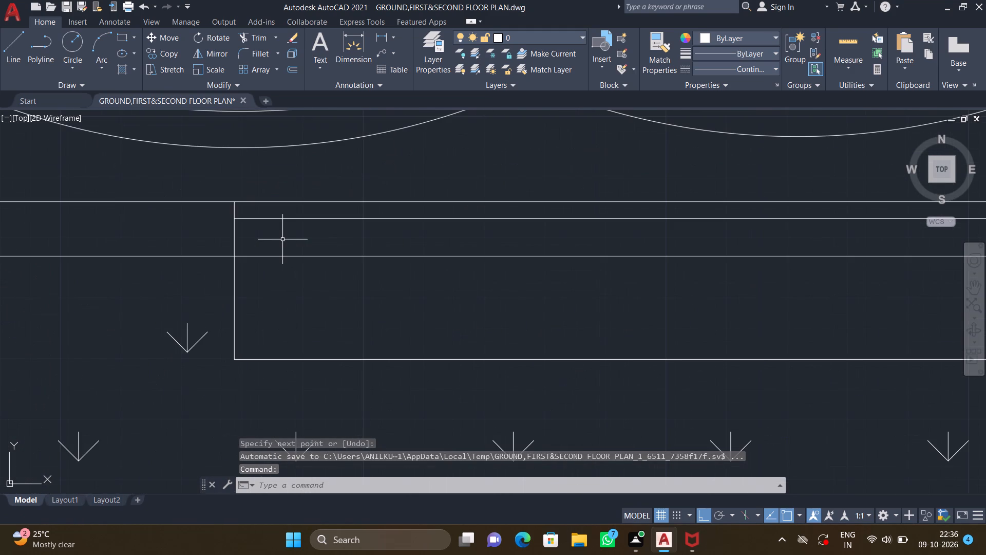
{"action": "key", "text": "l"}
{"action": "key", "text": "Return"}
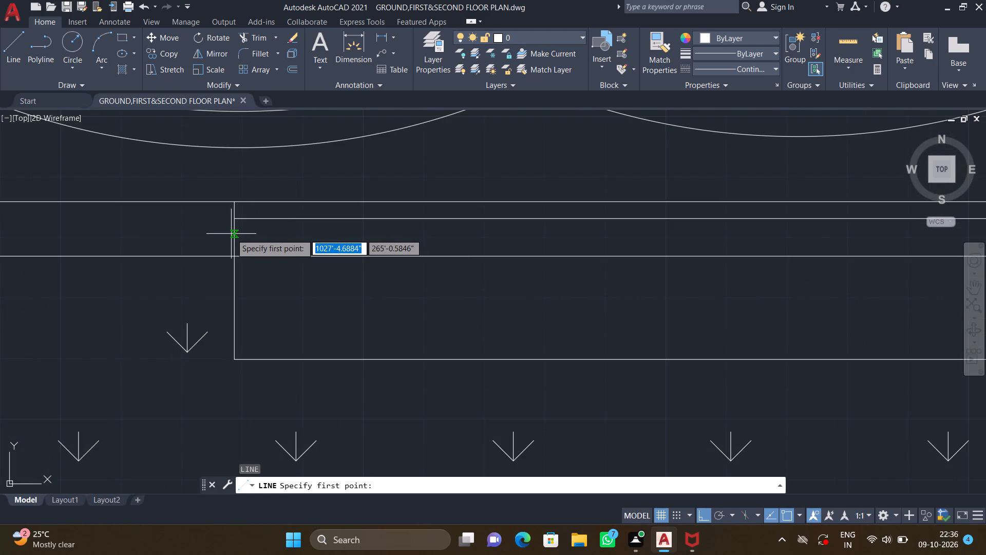
{"action": "left_click", "coordinate": [234, 235]}
{"action": "scroll", "coordinate": [435, 217], "scroll_direction": "down", "scroll_amount": 1}
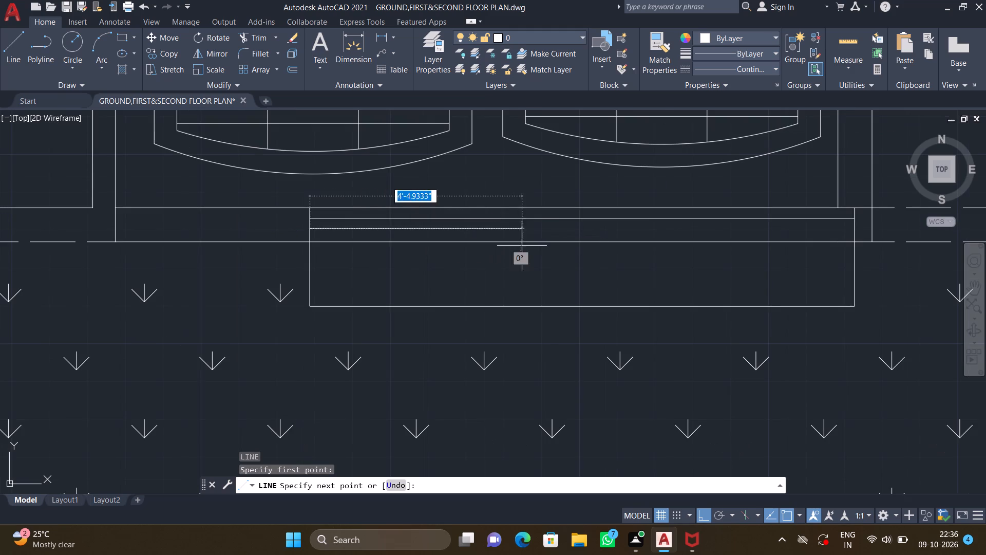
{"action": "middle_click_drag", "start_coordinate": [522, 245], "coordinate": [437, 221]}
{"action": "middle_click_drag", "start_coordinate": [590, 217], "coordinate": [455, 191]}
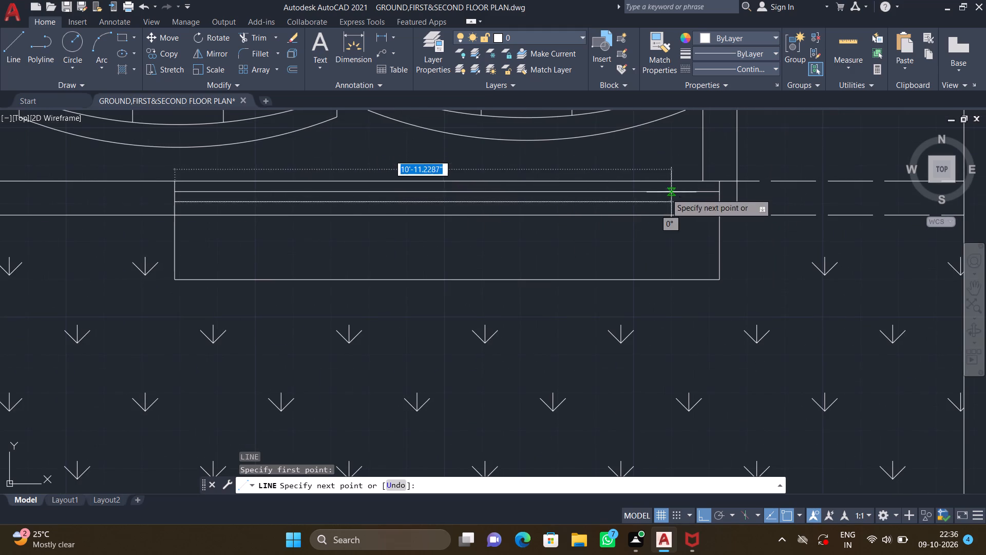
{"action": "middle_click_drag", "start_coordinate": [662, 194], "coordinate": [564, 177]}
{"action": "scroll", "coordinate": [624, 199], "scroll_direction": "up", "scroll_amount": 2}
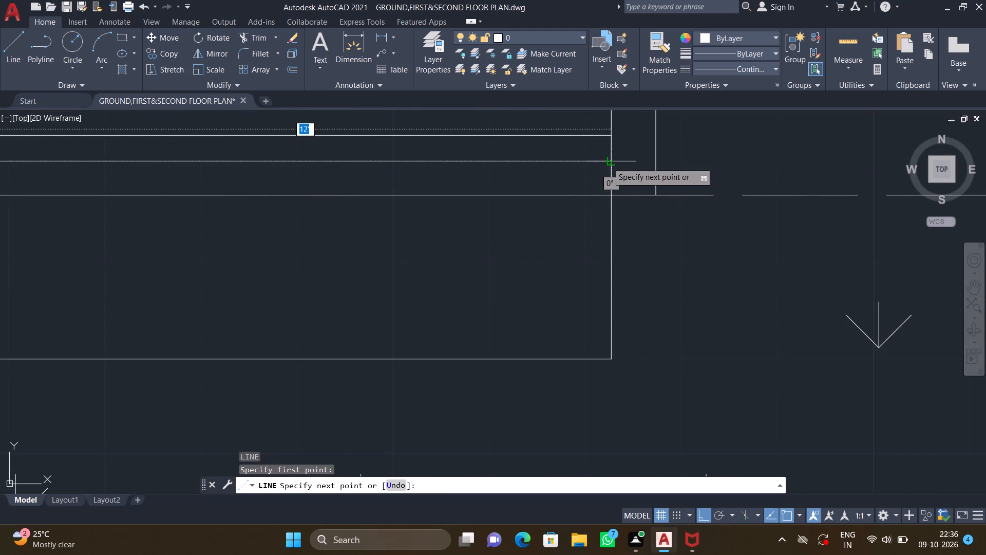
{"action": "left_click", "coordinate": [608, 162]}
{"action": "key", "text": "Return"}
Look over the whole ground floor plan and the neighbouring floor plans.
{"action": "scroll", "coordinate": [582, 177], "scroll_direction": "down", "scroll_amount": 4}
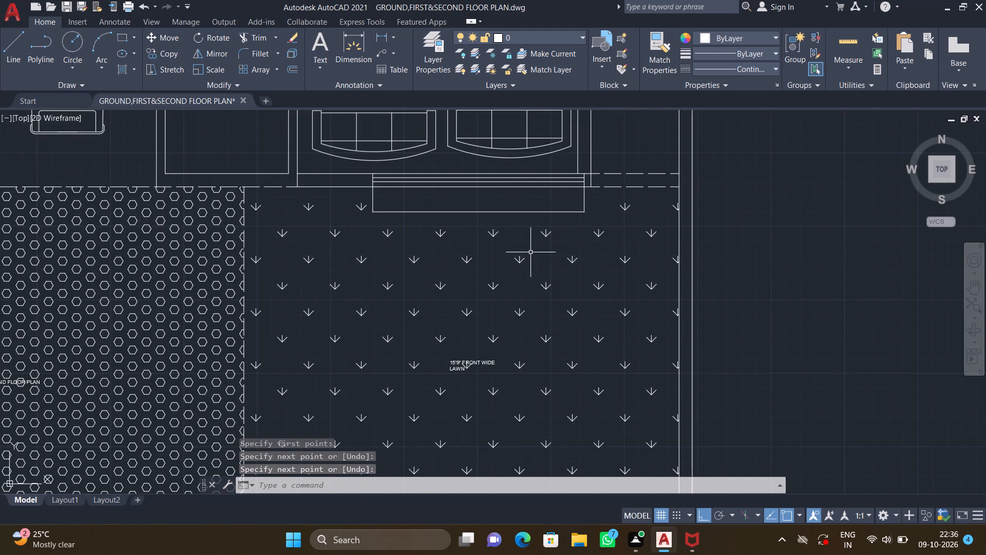
{"action": "scroll", "coordinate": [530, 251], "scroll_direction": "down", "scroll_amount": 2}
{"action": "middle_click_drag", "start_coordinate": [524, 252], "coordinate": [524, 340]}
{"action": "scroll", "coordinate": [534, 331], "scroll_direction": "down", "scroll_amount": 1}
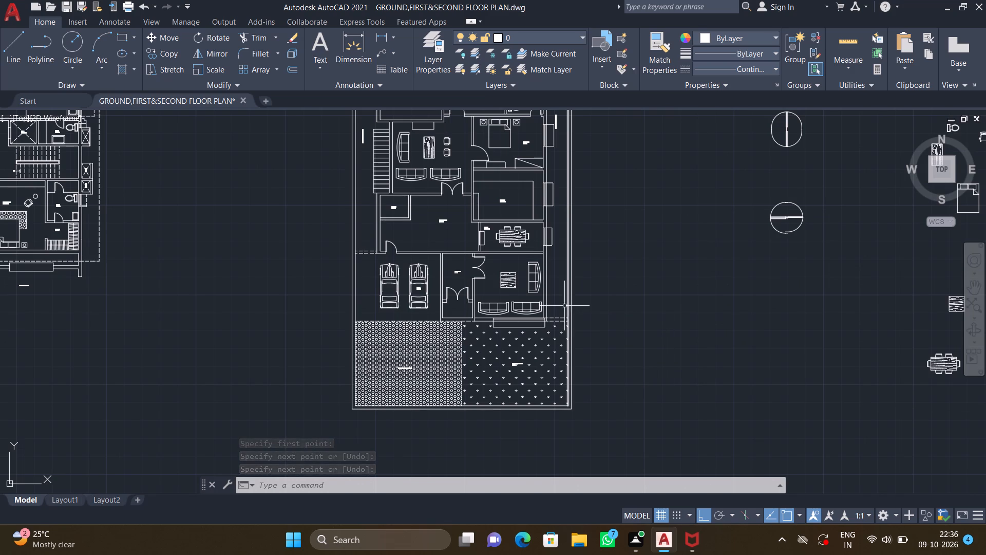
{"action": "middle_click_drag", "start_coordinate": [557, 296], "coordinate": [530, 323]}
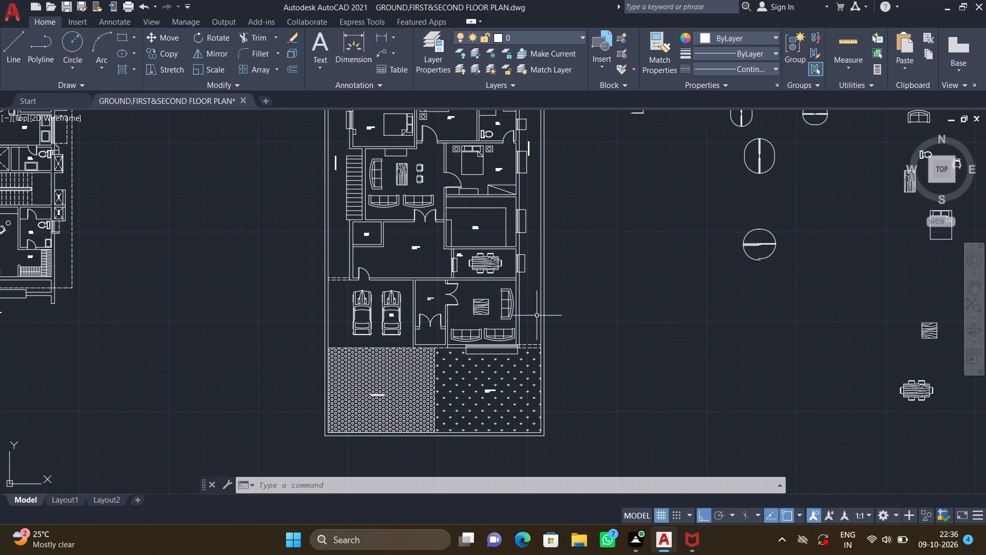
{"action": "middle_click_drag", "start_coordinate": [461, 303], "coordinate": [528, 284]}
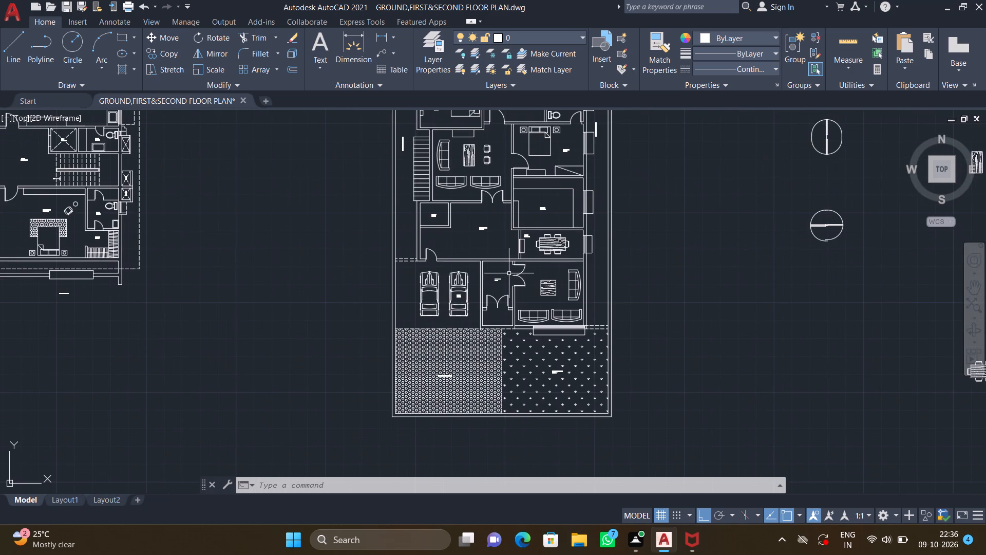
{"action": "middle_click_drag", "start_coordinate": [478, 257], "coordinate": [505, 275]}
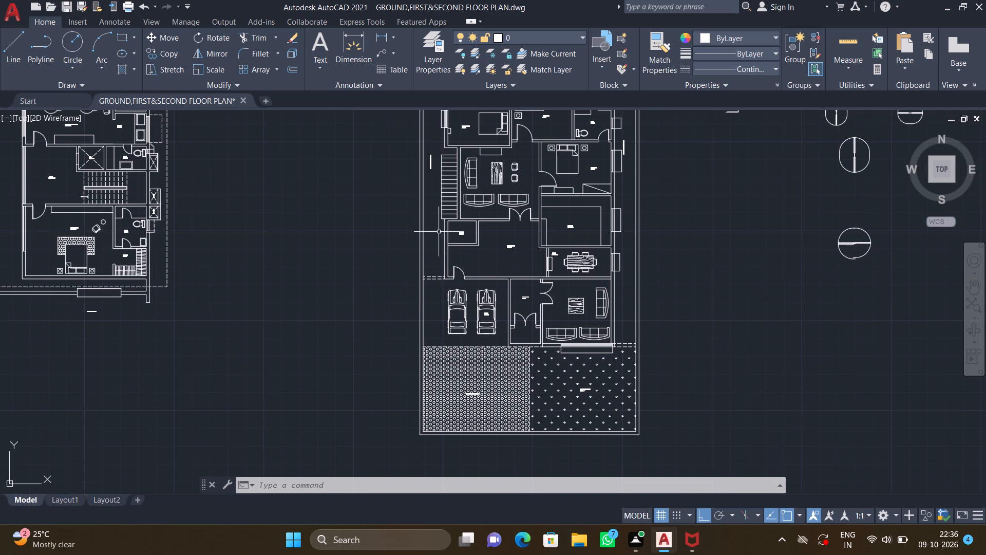
{"action": "scroll", "coordinate": [503, 235], "scroll_direction": "down", "scroll_amount": 1}
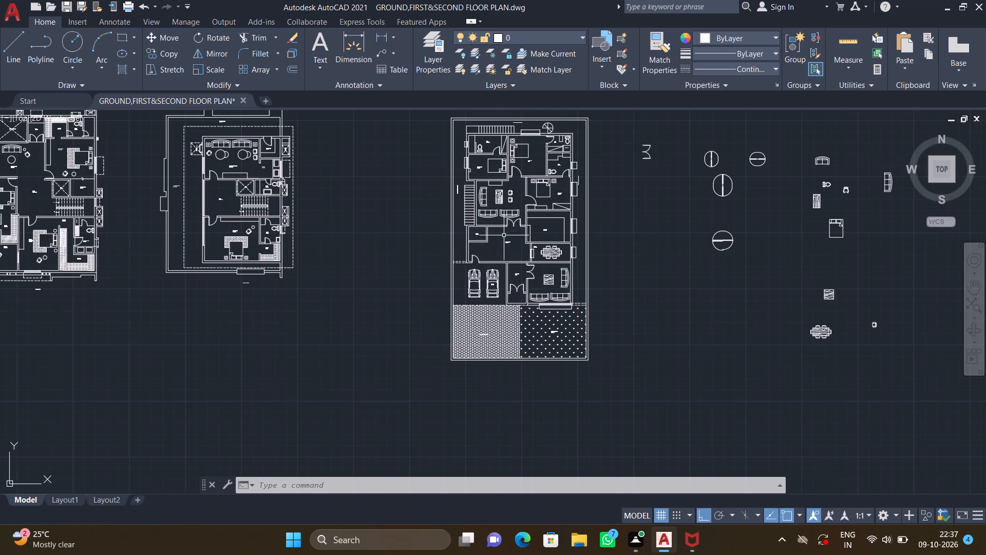
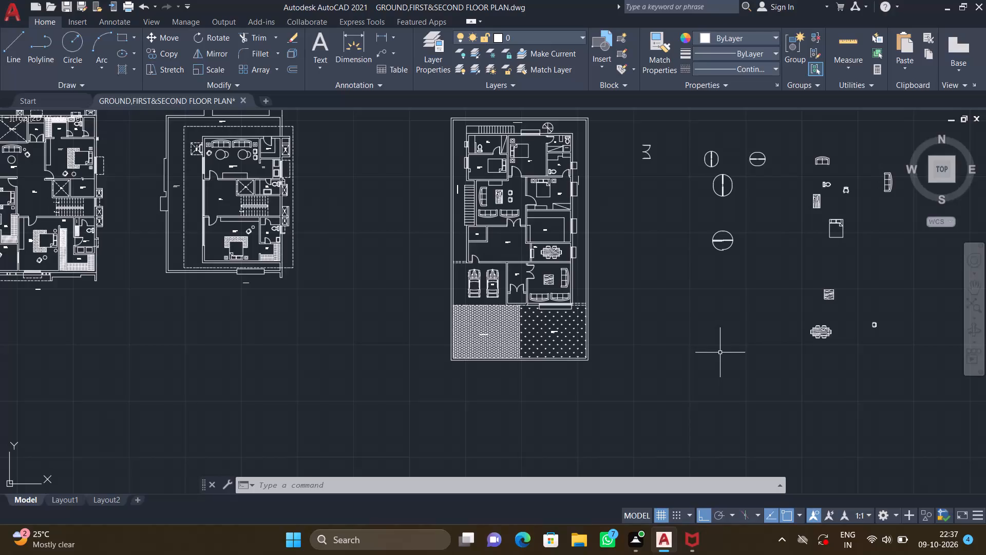
Draw a vertical line from the powder room's south wall, near its east corner, down to the wall above the parking.
{"action": "middle_click_drag", "start_coordinate": [560, 386], "coordinate": [603, 354]}
{"action": "scroll", "coordinate": [534, 261], "scroll_direction": "up", "scroll_amount": 2}
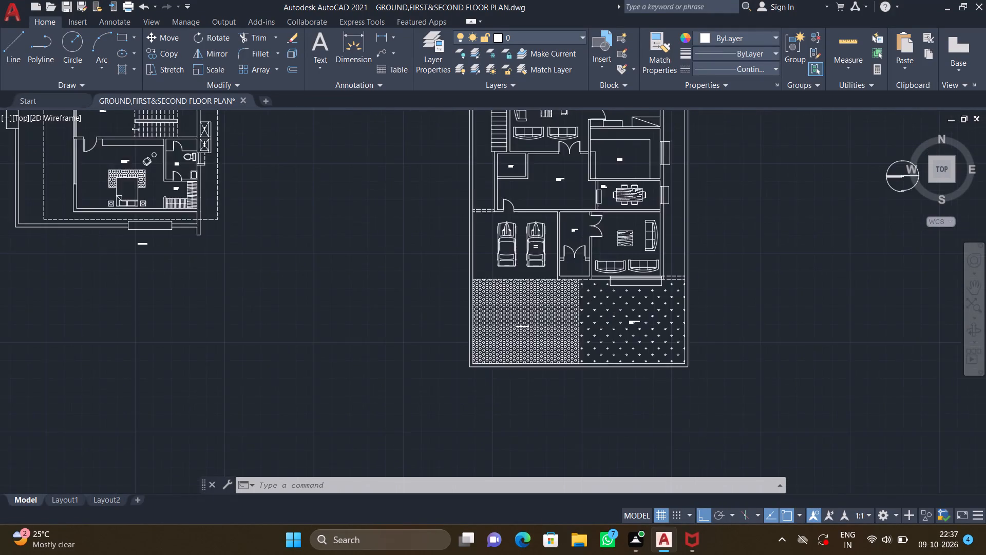
{"action": "middle_click_drag", "start_coordinate": [516, 166], "coordinate": [560, 282]}
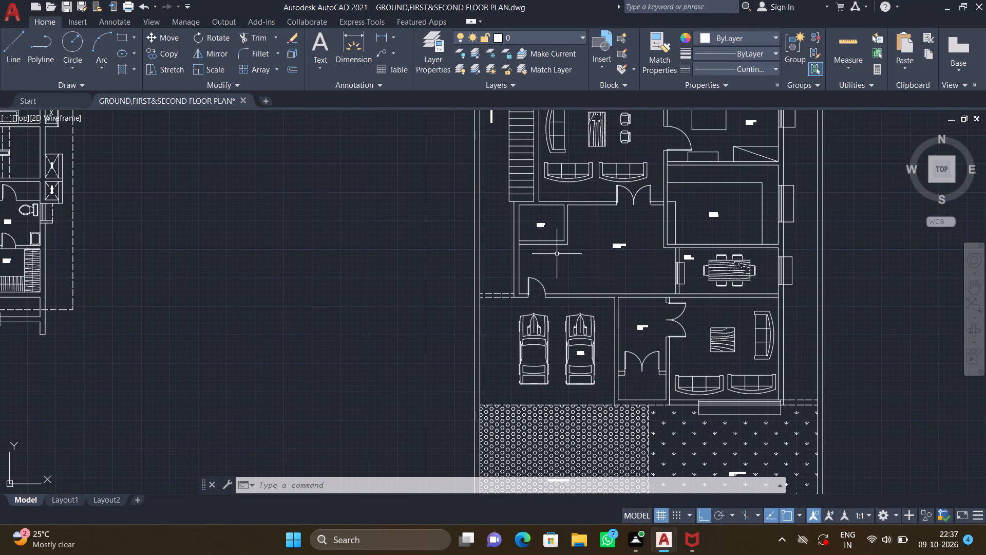
{"action": "middle_click_drag", "start_coordinate": [554, 245], "coordinate": [550, 263]}
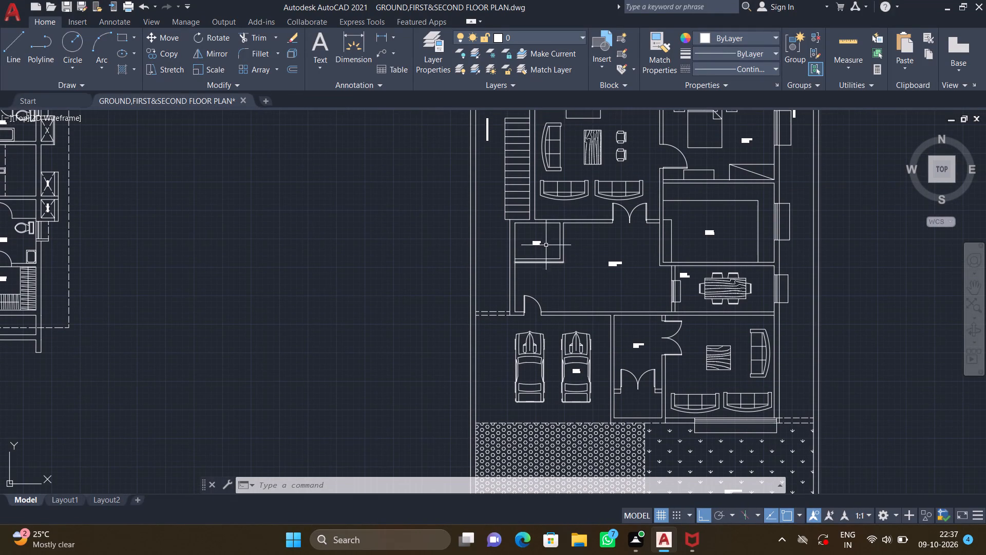
{"action": "scroll", "coordinate": [542, 226], "scroll_direction": "up", "scroll_amount": 1}
{"action": "middle_click_drag", "start_coordinate": [552, 306], "coordinate": [544, 288]}
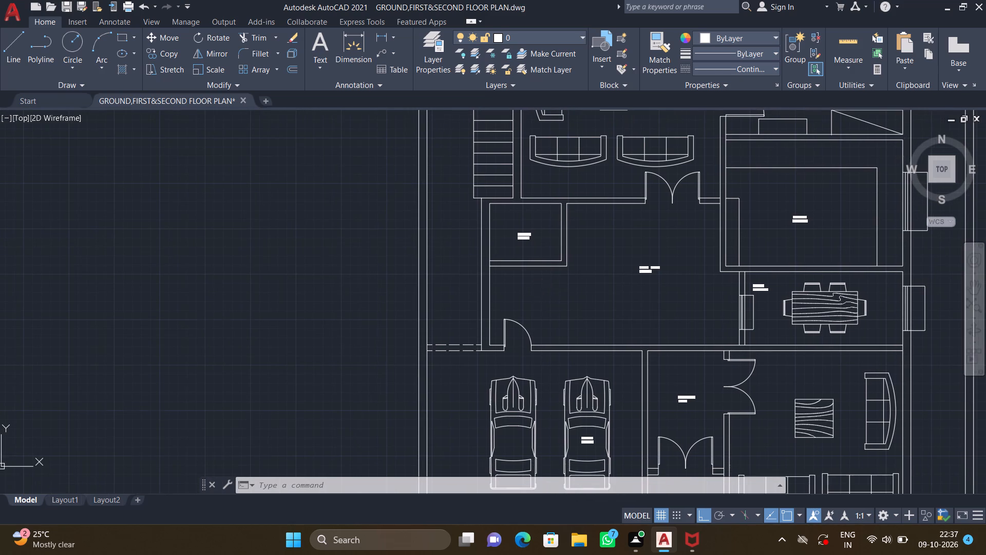
{"action": "middle_click_drag", "start_coordinate": [545, 303], "coordinate": [541, 264]}
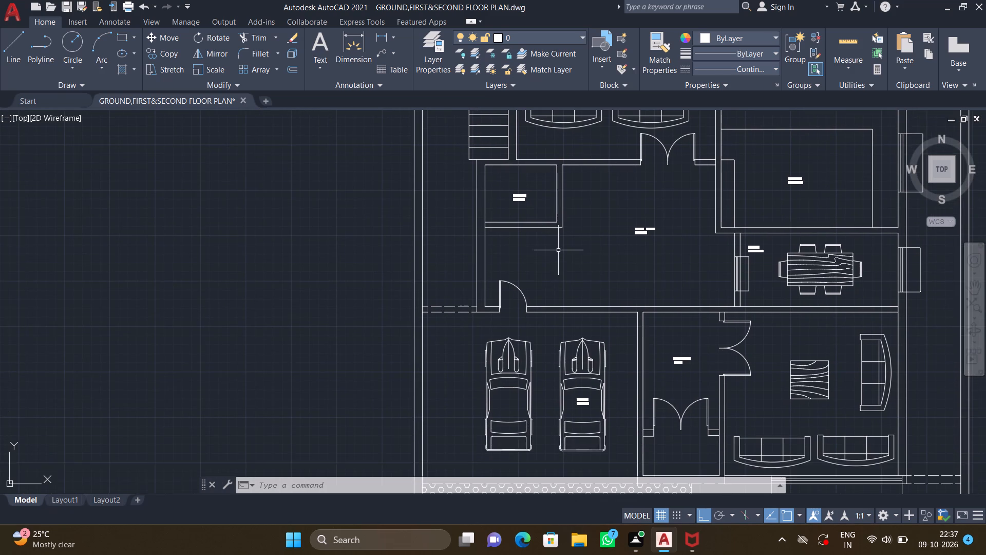
{"action": "scroll", "coordinate": [559, 250], "scroll_direction": "up", "scroll_amount": 2}
{"action": "key", "text": "l"}
{"action": "key", "text": "Return"}
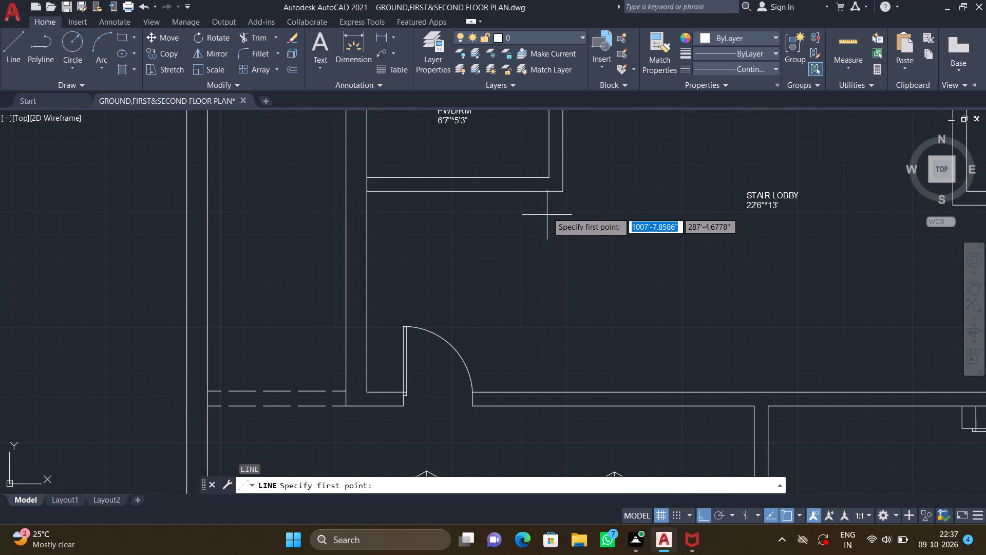
{"action": "left_click", "coordinate": [553, 191]}
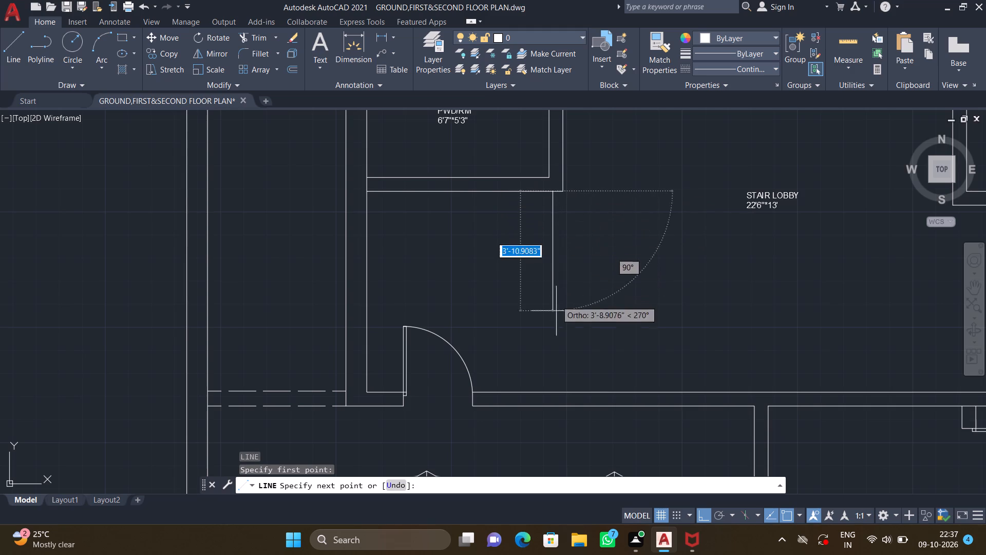
{"action": "left_click", "coordinate": [553, 393]}
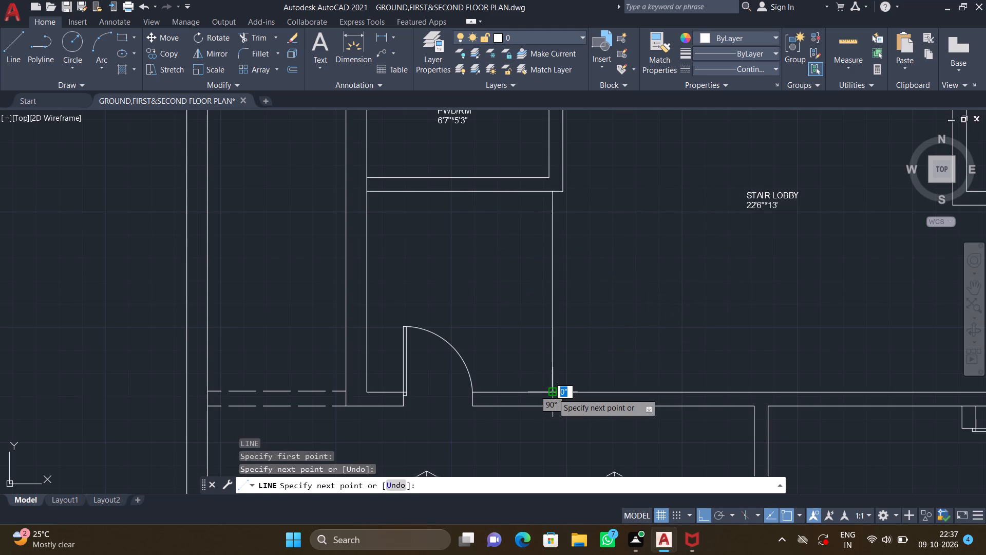
{"action": "key", "text": "Return"}
Offset the vertical line south of the powder room westward four times in succession at 5" spacing to form steps.
{"action": "scroll", "coordinate": [560, 194], "scroll_direction": "up", "scroll_amount": 2}
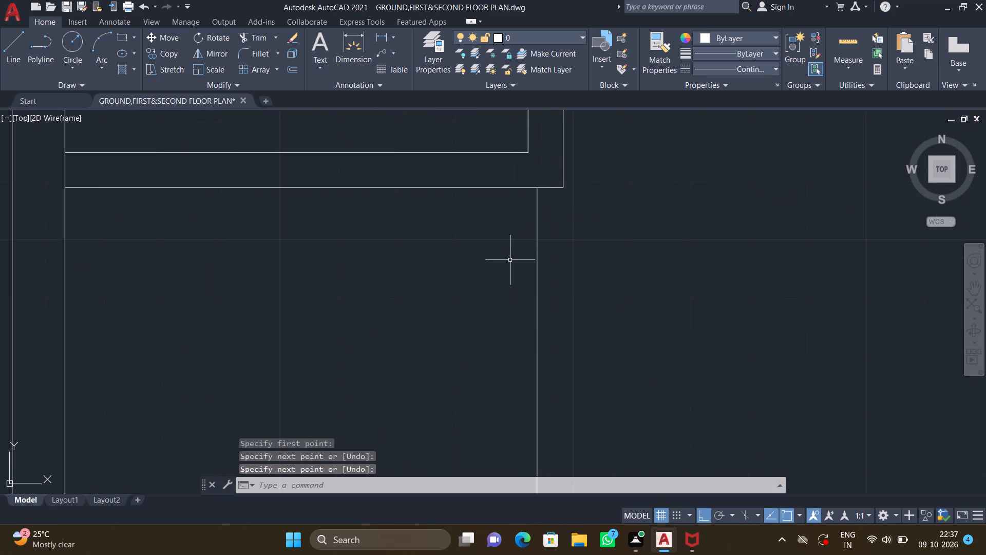
{"action": "scroll", "coordinate": [510, 260], "scroll_direction": "down", "scroll_amount": 2}
{"action": "key", "text": "o"}
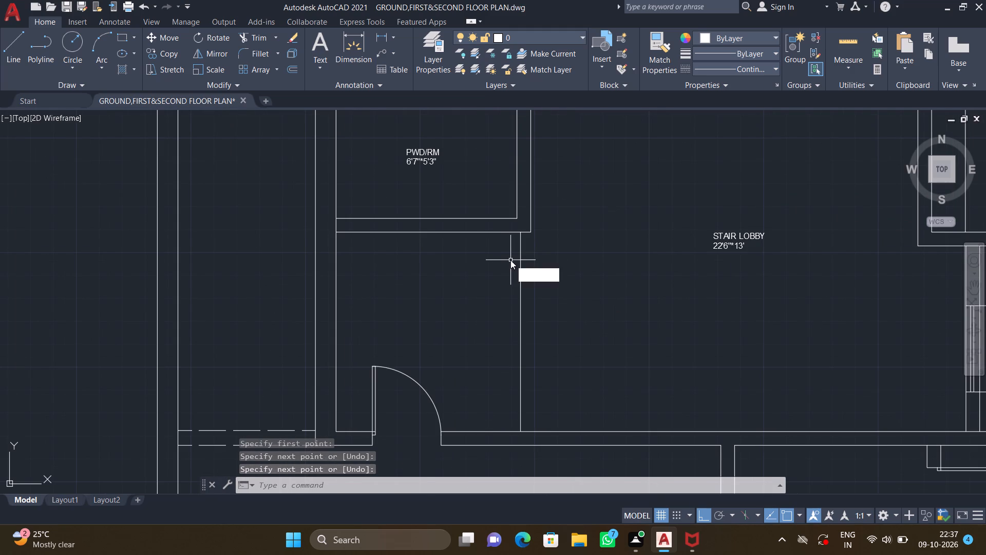
{"action": "key", "text": "Return"}
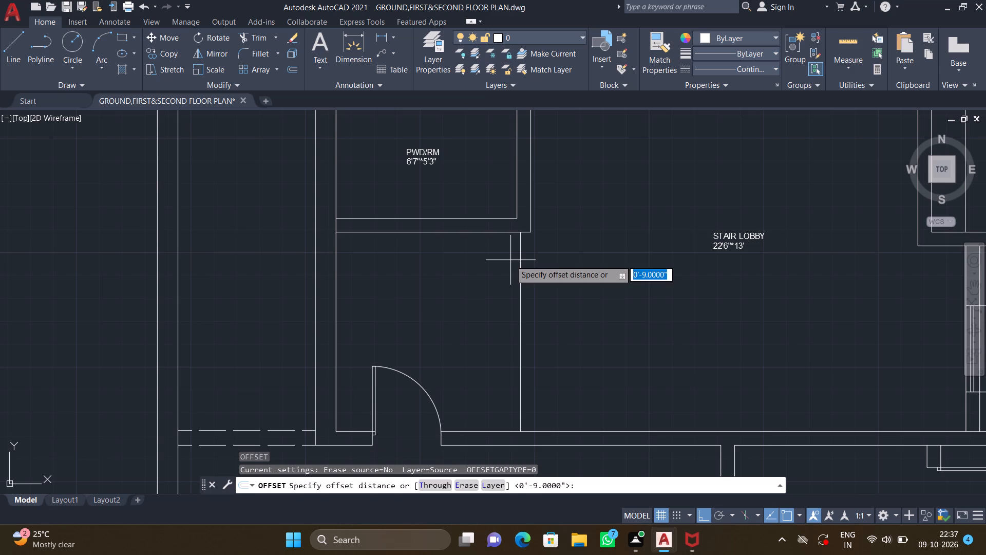
{"action": "key", "text": "5"}
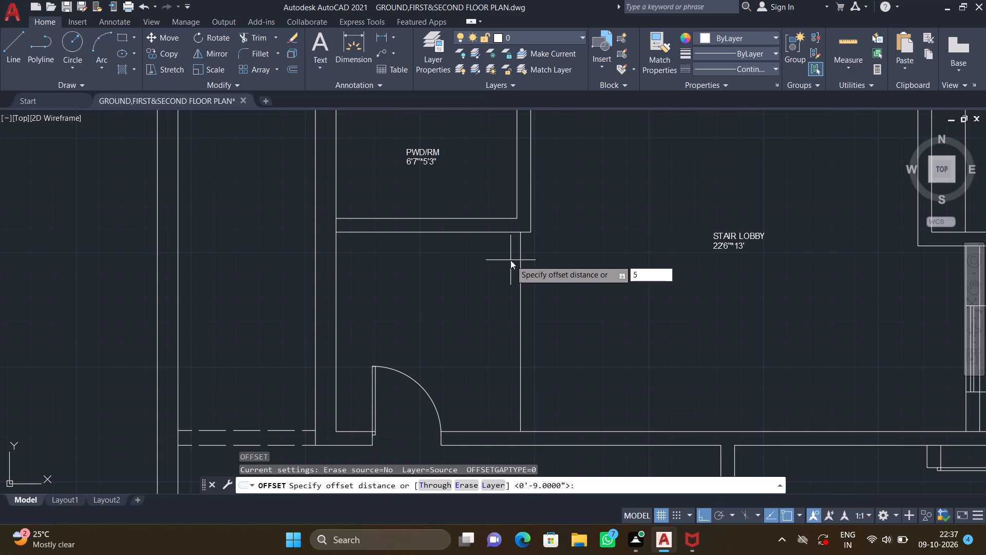
{"action": "key", "text": "shift+quotedbl"}
{"action": "key", "text": "Return"}
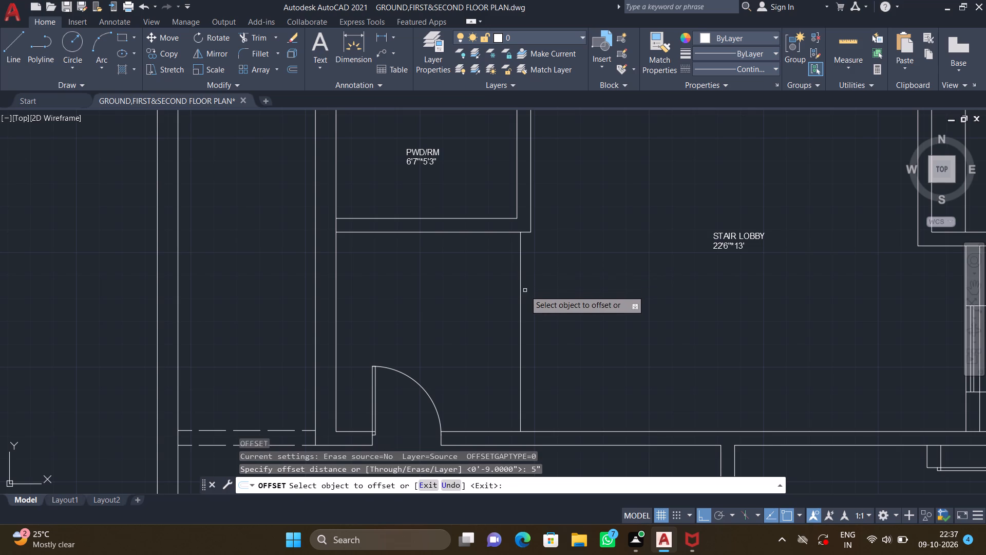
{"action": "left_click", "coordinate": [520, 286]}
{"action": "left_click", "coordinate": [471, 297]}
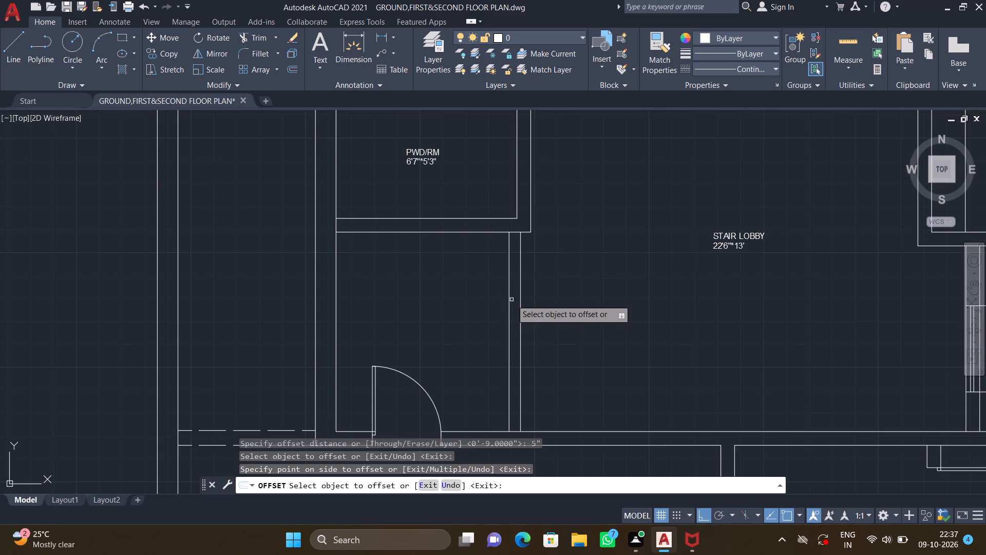
{"action": "left_click", "coordinate": [508, 294]}
{"action": "left_click", "coordinate": [460, 299]}
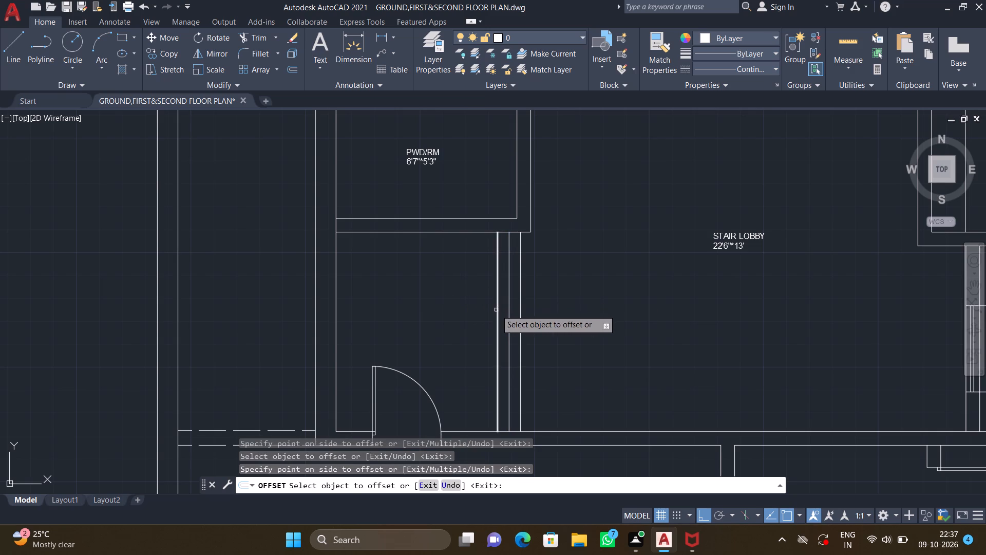
{"action": "left_click", "coordinate": [496, 310]}
{"action": "left_click", "coordinate": [452, 306]}
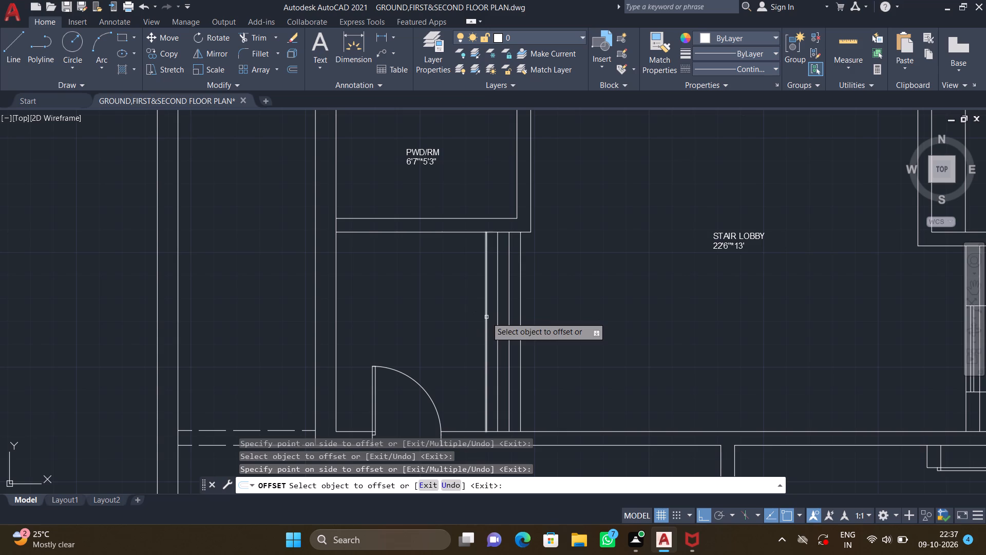
{"action": "left_click", "coordinate": [486, 317]}
{"action": "left_click", "coordinate": [443, 308]}
{"action": "key", "text": "Return"}
Draw a horizontal line across the west side passage, from the boundary wall to the outer wall beside the powder room.
{"action": "scroll", "coordinate": [470, 286], "scroll_direction": "down", "scroll_amount": 1}
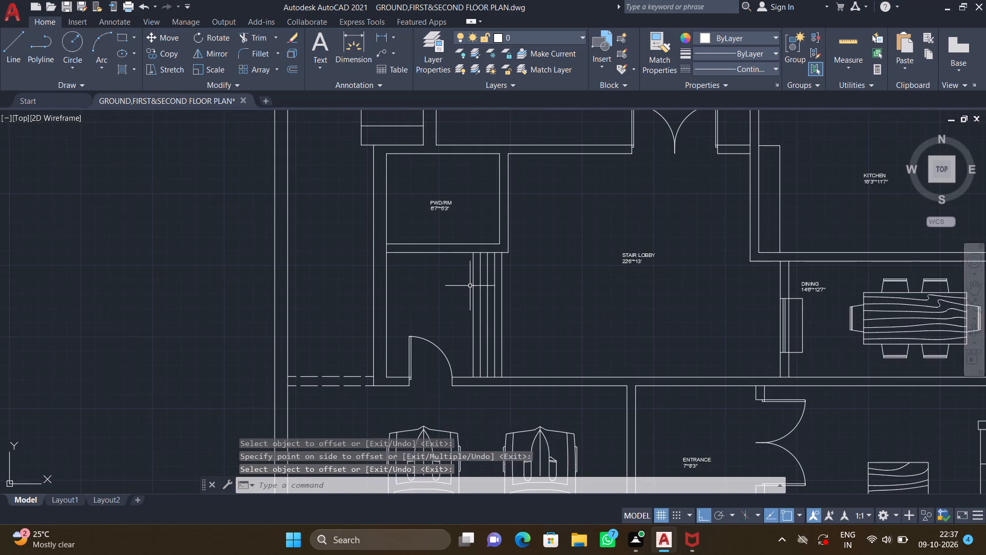
{"action": "scroll", "coordinate": [470, 286], "scroll_direction": "down", "scroll_amount": 1}
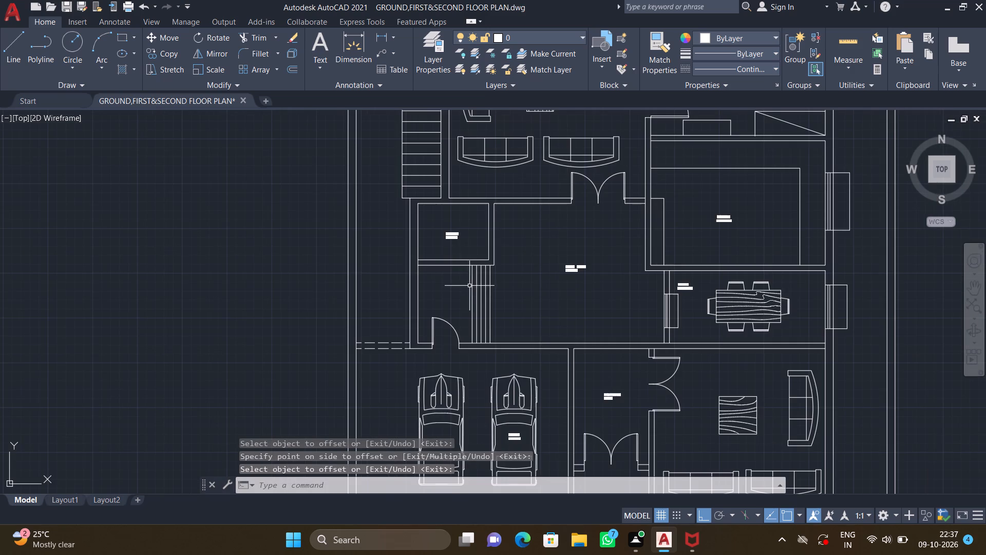
{"action": "middle_click_drag", "start_coordinate": [451, 276], "coordinate": [462, 300]}
{"action": "scroll", "coordinate": [464, 291], "scroll_direction": "down", "scroll_amount": 1}
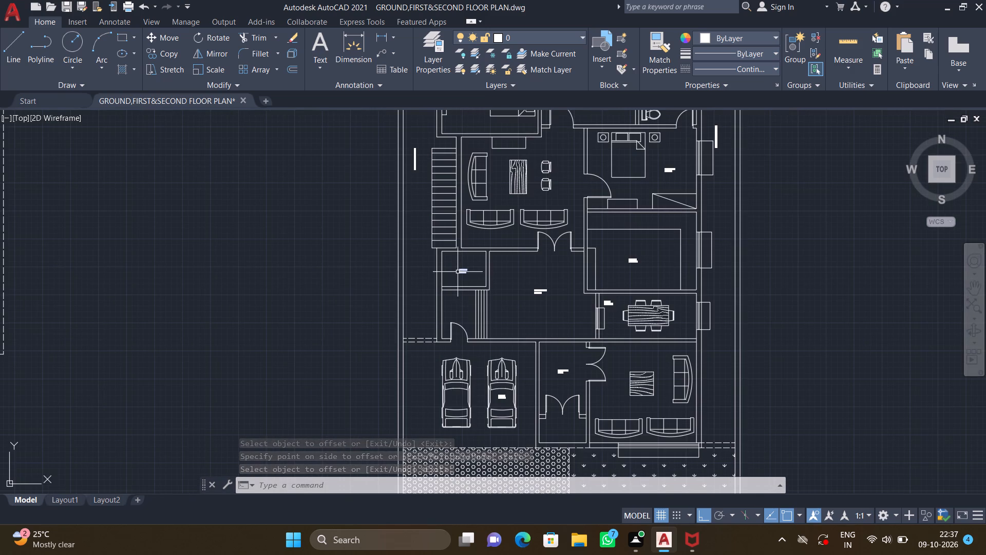
{"action": "middle_click_drag", "start_coordinate": [456, 271], "coordinate": [527, 289]}
{"action": "scroll", "coordinate": [495, 291], "scroll_direction": "up", "scroll_amount": 1}
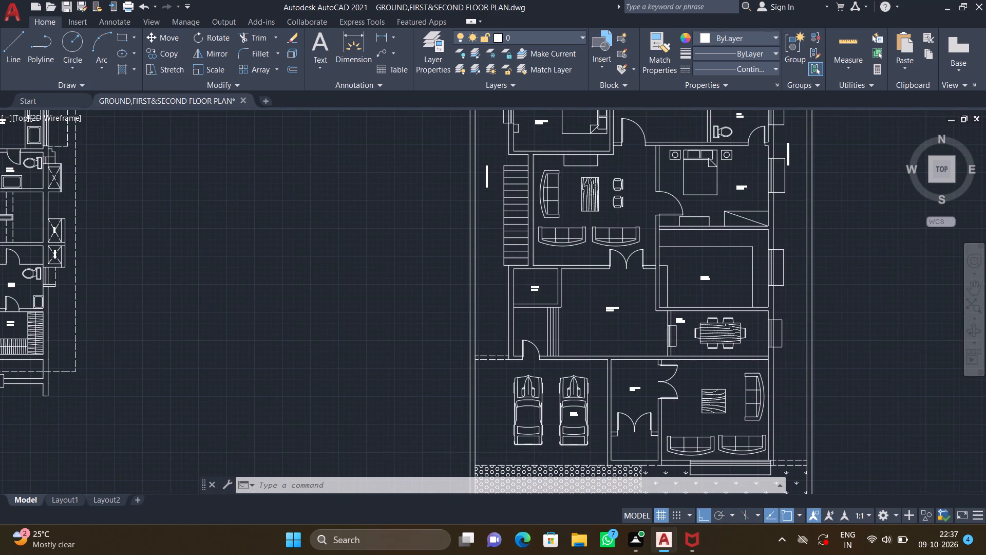
{"action": "key", "text": "l"}
{"action": "key", "text": "Return"}
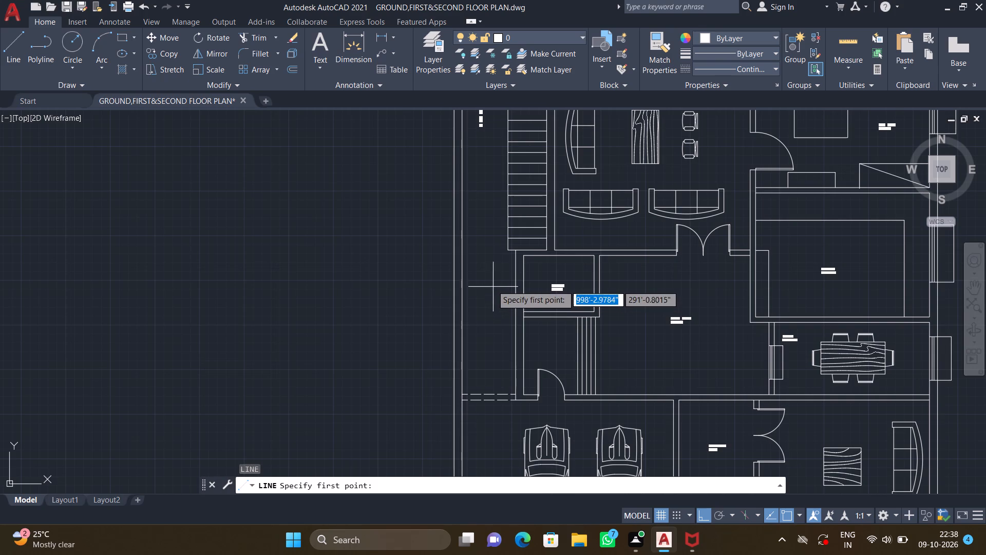
{"action": "scroll", "coordinate": [468, 275], "scroll_direction": "up", "scroll_amount": 2}
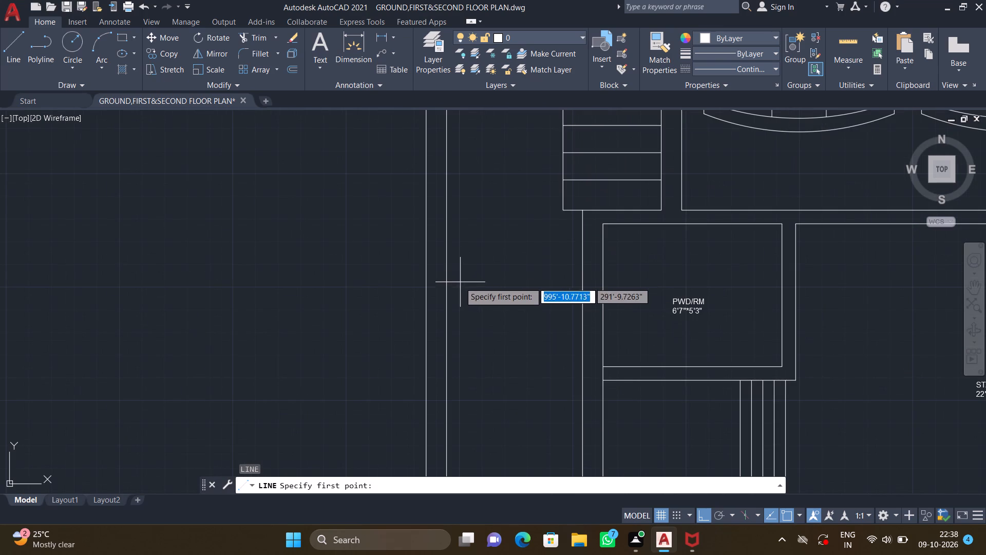
{"action": "left_click", "coordinate": [446, 269]}
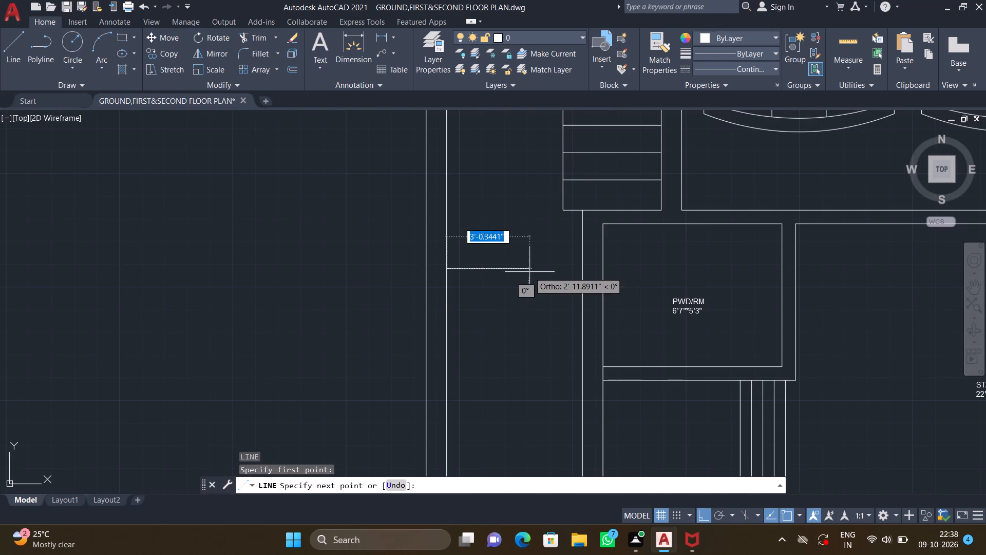
{"action": "scroll", "coordinate": [557, 273], "scroll_direction": "up", "scroll_amount": 2}
{"action": "left_click", "coordinate": [615, 264]}
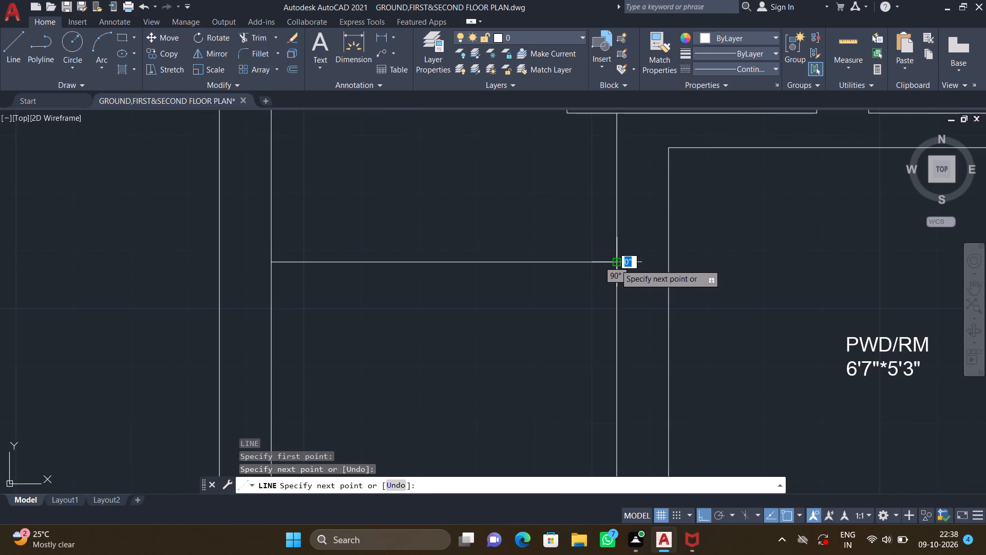
{"action": "key", "text": "Return"}
Offset the horizontal line in the west side passage southward five times in succession at 5" spacing to form steps.
{"action": "scroll", "coordinate": [542, 293], "scroll_direction": "down", "scroll_amount": 2}
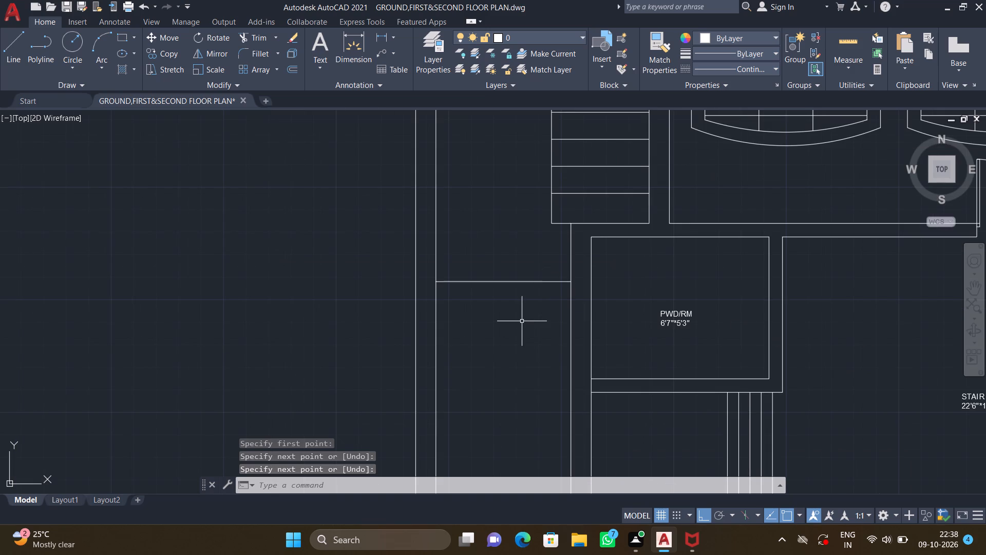
{"action": "key", "text": "o"}
{"action": "key", "text": "Return"}
{"action": "type", "text": "5\""}
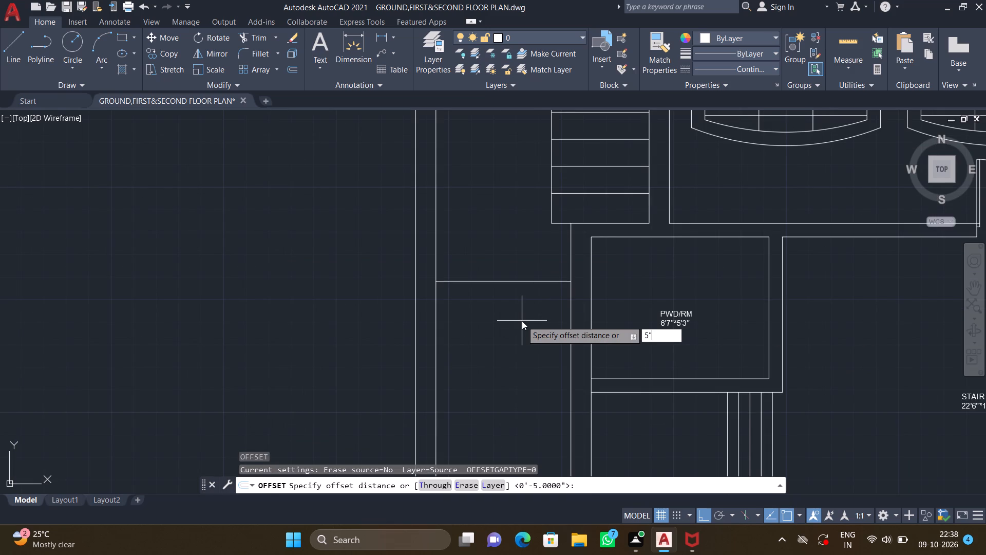
{"action": "key", "text": "Return"}
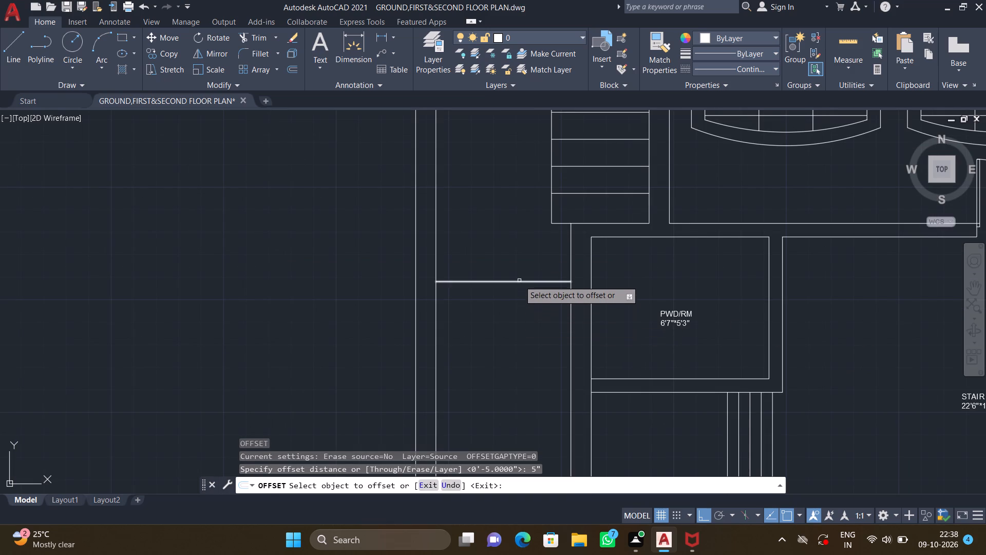
{"action": "left_click", "coordinate": [520, 282]}
{"action": "left_click", "coordinate": [523, 315]}
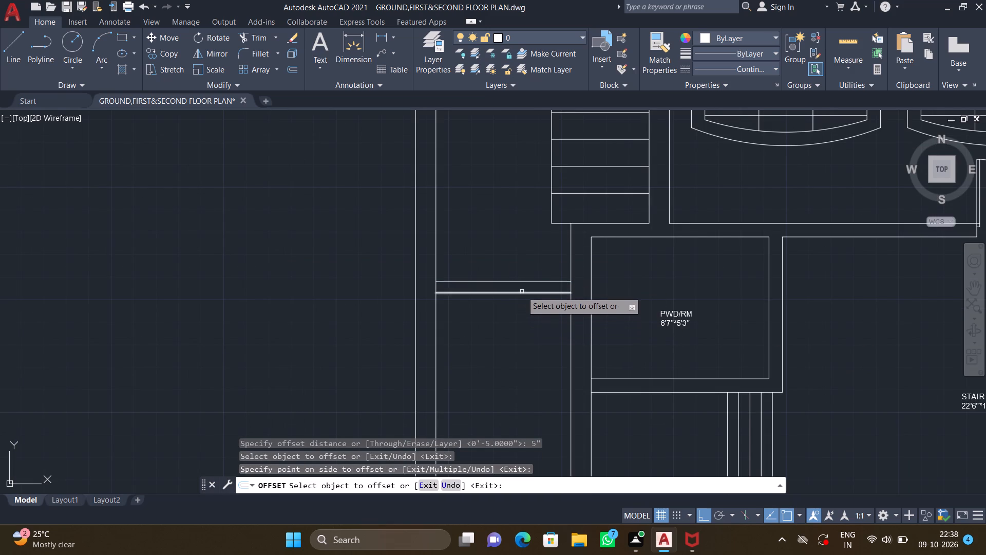
{"action": "left_click", "coordinate": [521, 291]}
{"action": "left_click", "coordinate": [524, 291]}
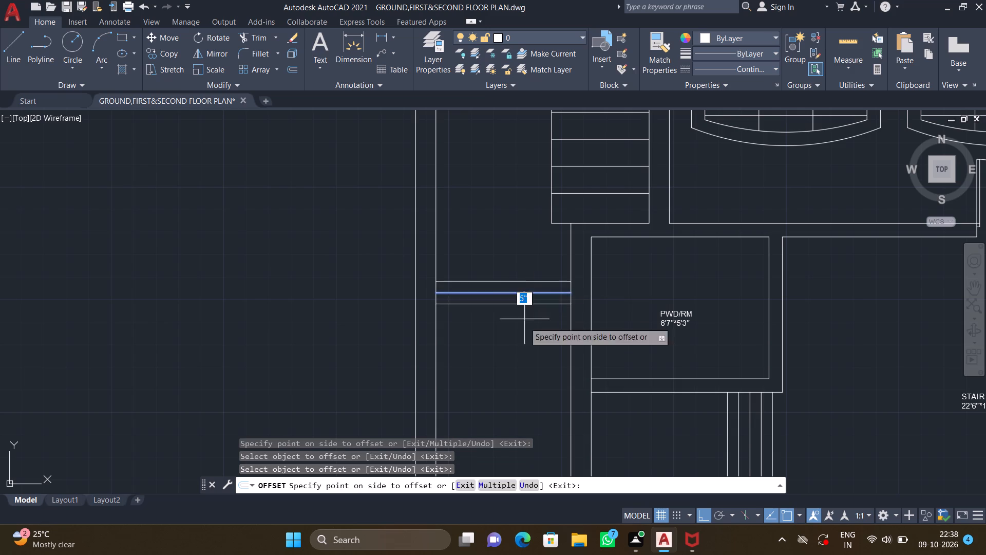
{"action": "left_click_drag", "start_coordinate": [525, 336], "coordinate": [524, 331]}
{"action": "left_click", "coordinate": [522, 303]}
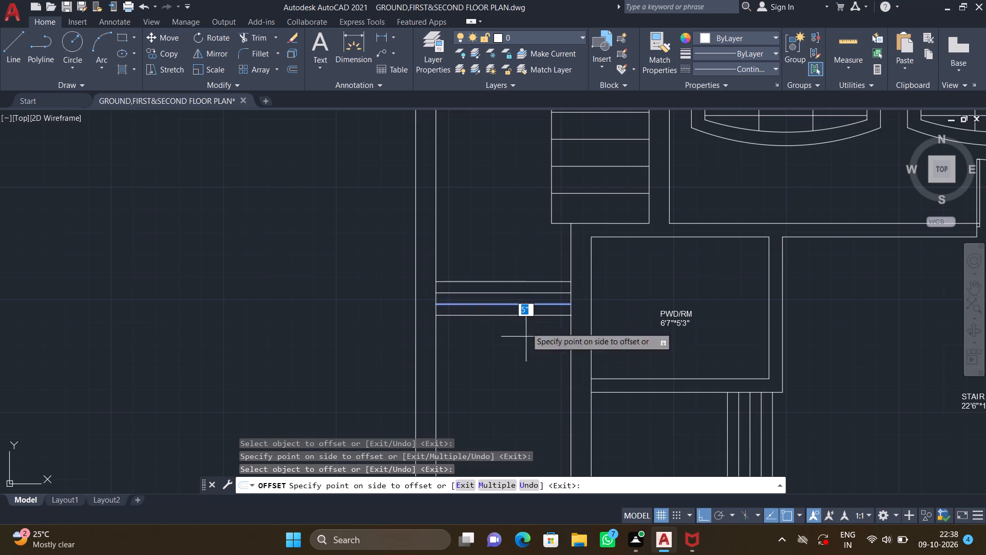
{"action": "left_click", "coordinate": [527, 348]}
{"action": "left_click", "coordinate": [522, 315]}
{"action": "left_click_drag", "start_coordinate": [530, 353], "coordinate": [529, 347]}
{"action": "left_click", "coordinate": [528, 326]}
{"action": "left_click", "coordinate": [533, 362]}
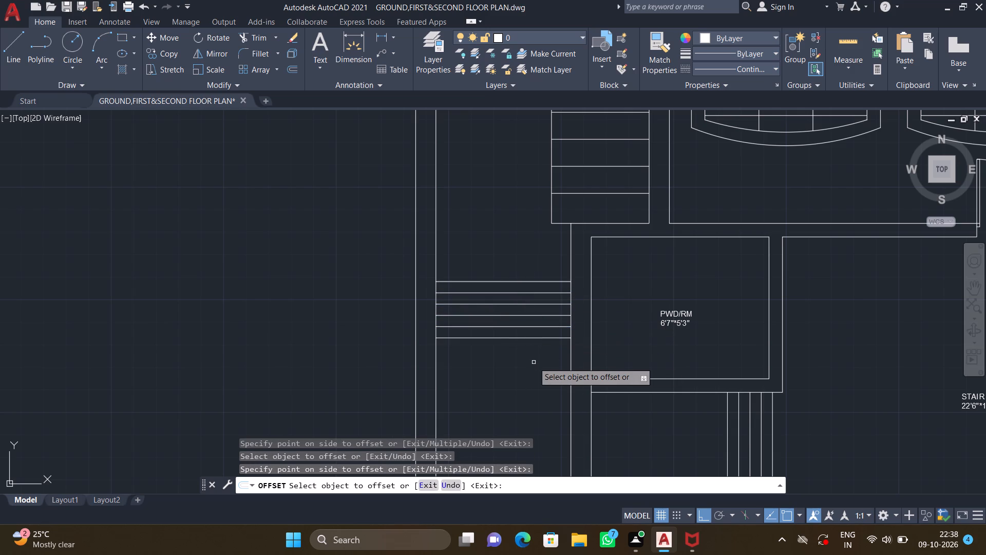
{"action": "key", "text": "Return"}
Look over the whole ground floor plan and the neighbouring floor plans.
{"action": "scroll", "coordinate": [543, 360], "scroll_direction": "down", "scroll_amount": 2}
{"action": "scroll", "coordinate": [632, 398], "scroll_direction": "down", "scroll_amount": 1}
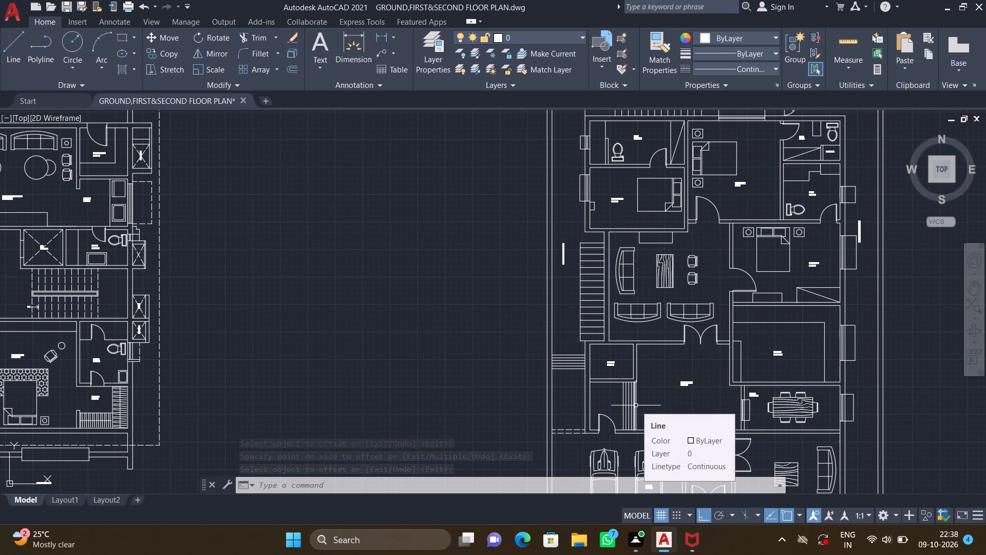
{"action": "scroll", "coordinate": [631, 387], "scroll_direction": "down", "scroll_amount": 1}
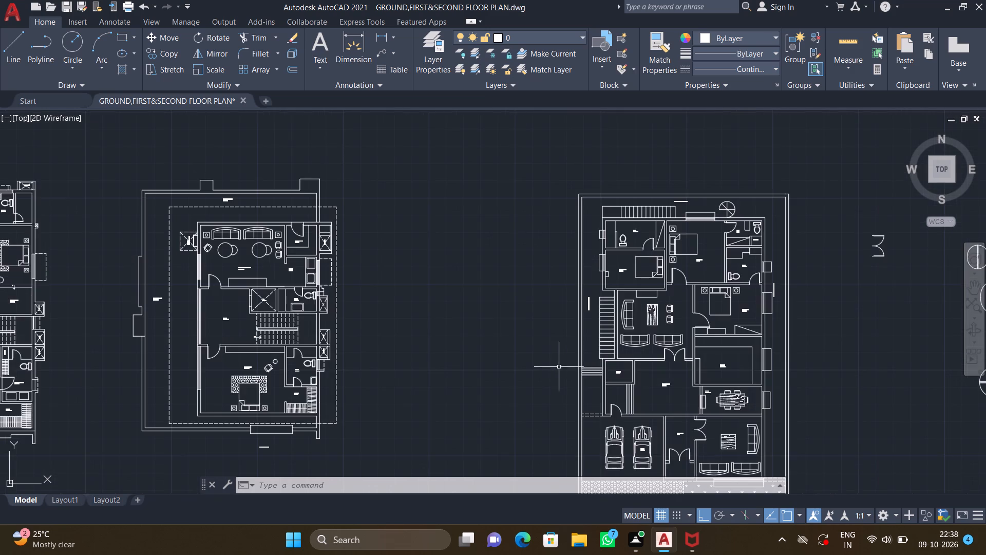
{"action": "middle_click_drag", "start_coordinate": [544, 358], "coordinate": [433, 281]}
{"action": "scroll", "coordinate": [475, 327], "scroll_direction": "down", "scroll_amount": 1}
{"action": "middle_click_drag", "start_coordinate": [460, 318], "coordinate": [426, 287]}
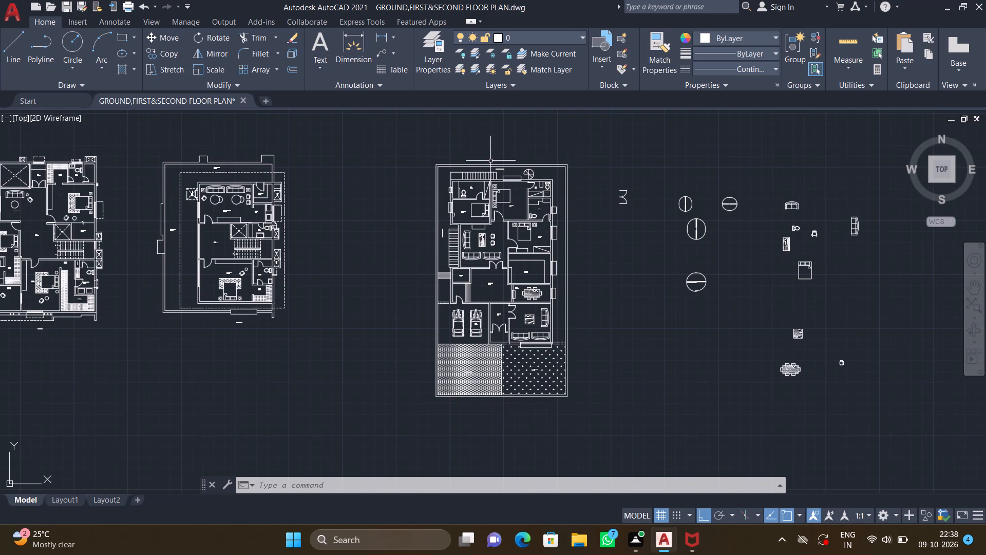
{"action": "middle_click_drag", "start_coordinate": [490, 161], "coordinate": [489, 207]}
{"action": "scroll", "coordinate": [495, 194], "scroll_direction": "up", "scroll_amount": 2}
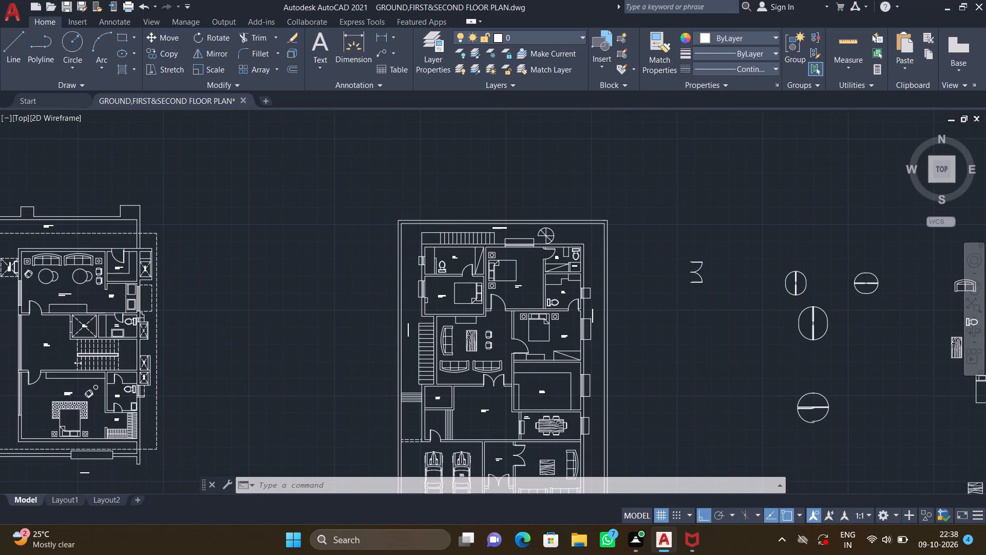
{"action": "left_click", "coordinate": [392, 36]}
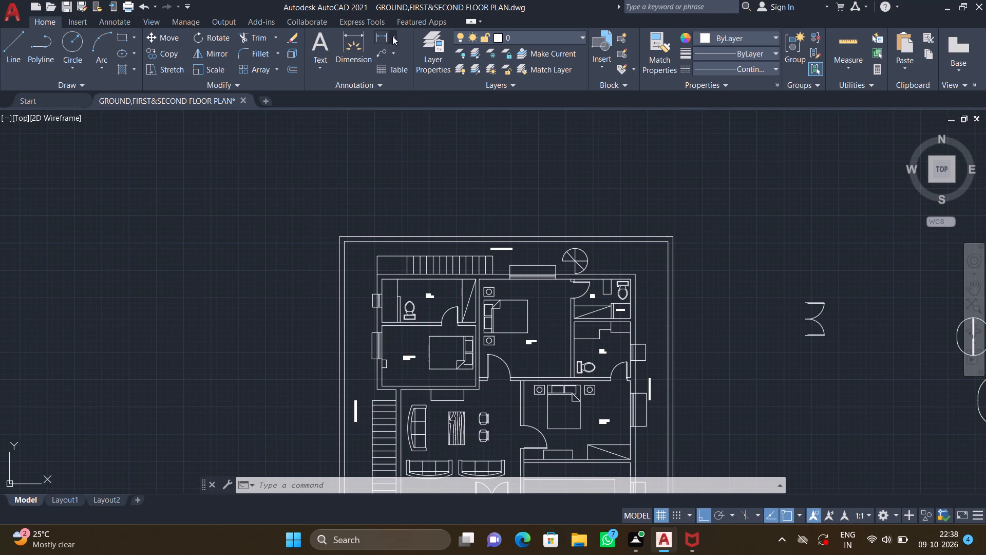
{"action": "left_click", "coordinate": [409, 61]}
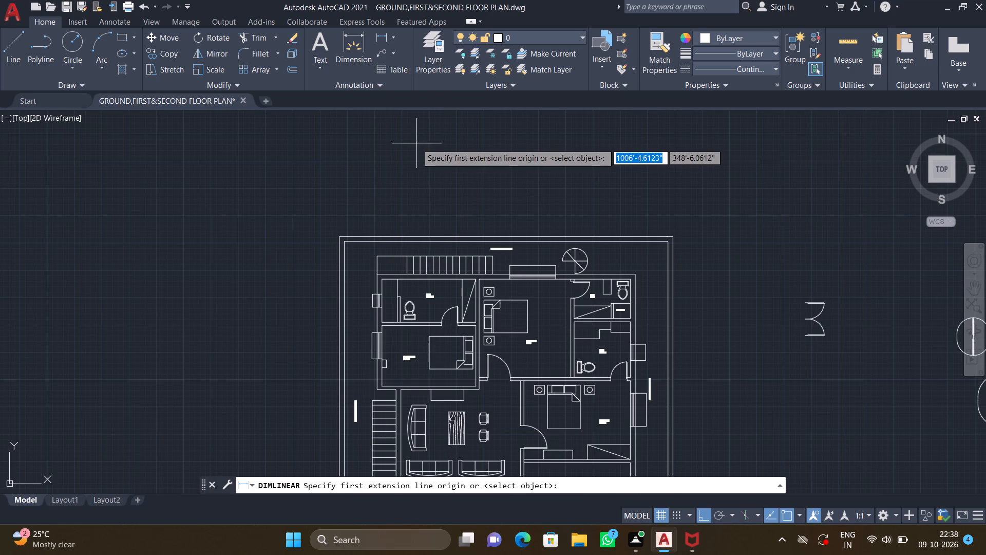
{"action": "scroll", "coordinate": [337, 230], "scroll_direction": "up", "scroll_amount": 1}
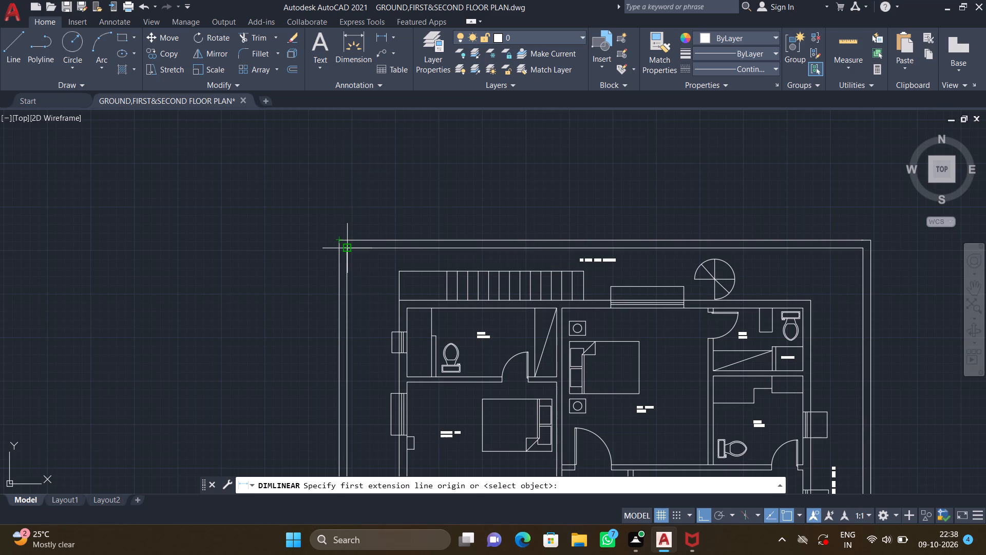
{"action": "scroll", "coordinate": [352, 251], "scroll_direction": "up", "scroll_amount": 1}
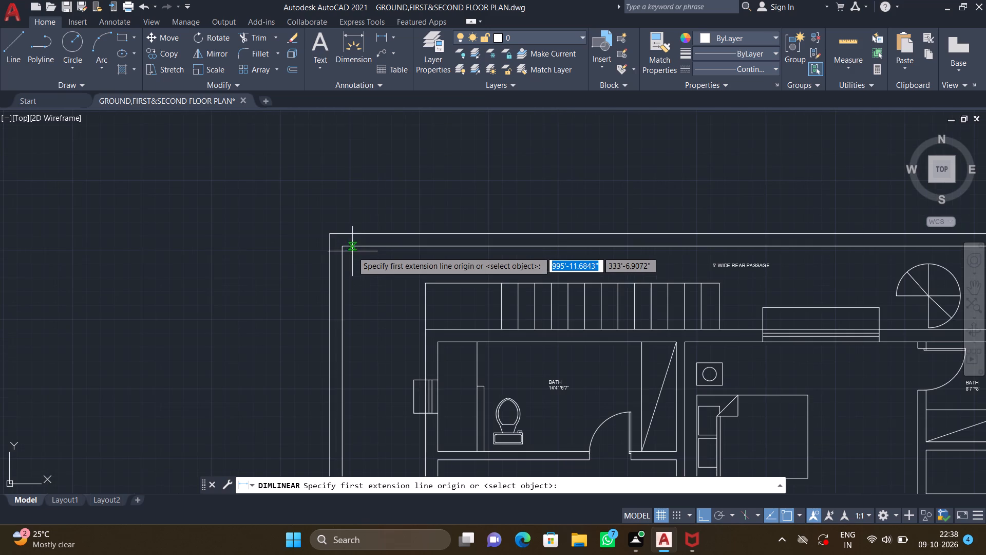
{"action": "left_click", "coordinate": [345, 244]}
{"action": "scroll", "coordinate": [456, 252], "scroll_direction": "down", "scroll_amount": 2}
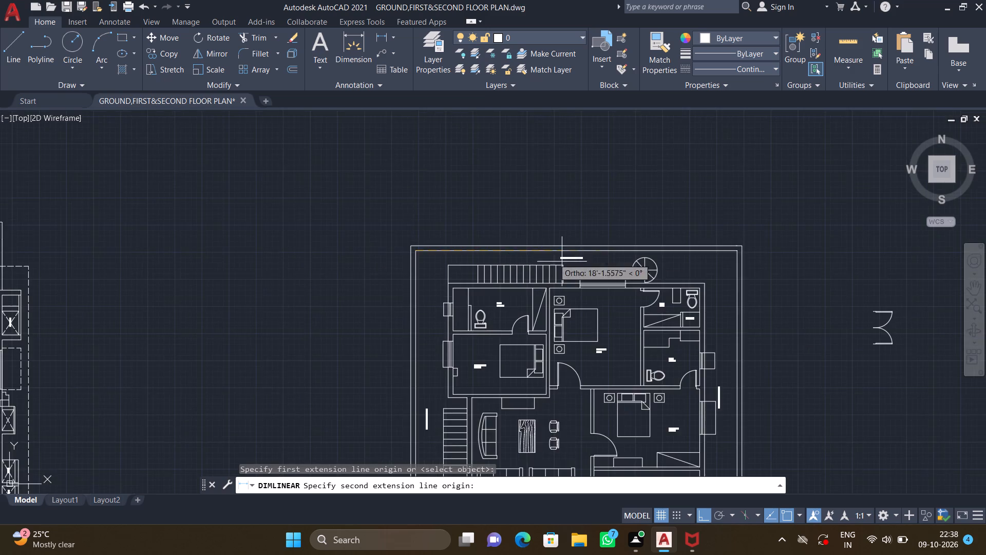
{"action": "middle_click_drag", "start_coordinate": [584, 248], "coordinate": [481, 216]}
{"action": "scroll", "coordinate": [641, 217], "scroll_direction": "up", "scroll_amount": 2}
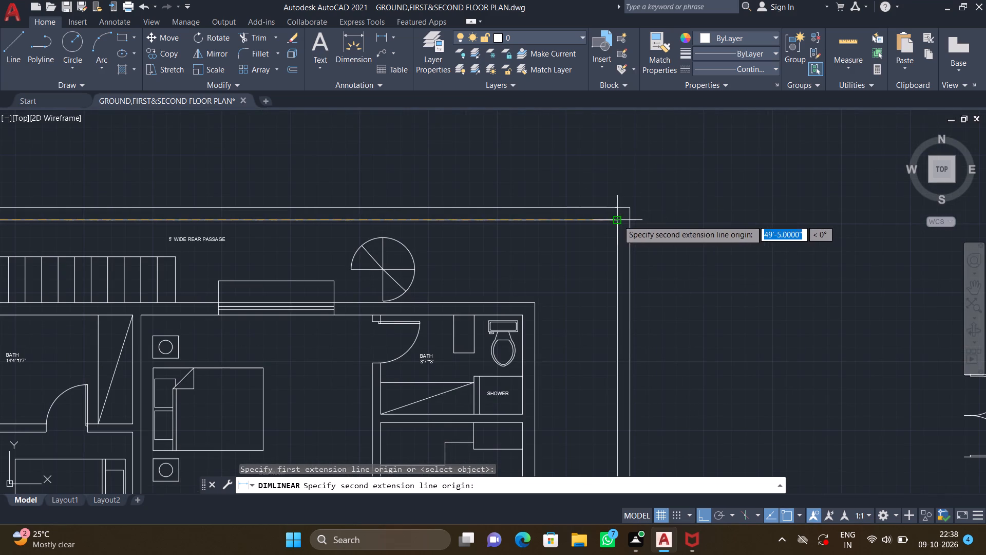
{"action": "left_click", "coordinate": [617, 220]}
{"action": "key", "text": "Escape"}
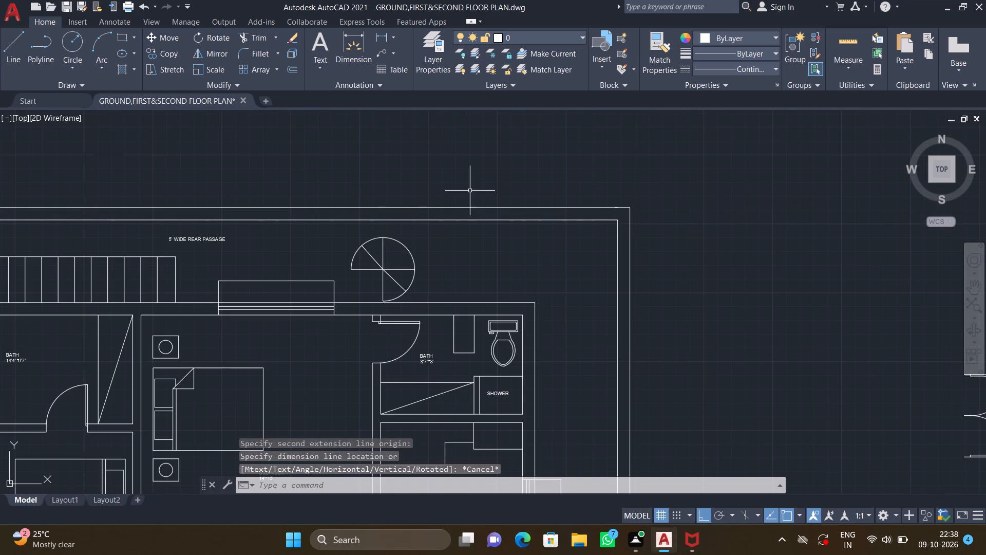
Add a linear dimension north of the plan for its overall width, between the outer corners of the rear boundary wall.
{"action": "middle_click_drag", "start_coordinate": [448, 188], "coordinate": [511, 194]}
{"action": "scroll", "coordinate": [511, 194], "scroll_direction": "down", "scroll_amount": 2}
{"action": "middle_click_drag", "start_coordinate": [366, 174], "coordinate": [432, 176]}
{"action": "key", "text": "space"}
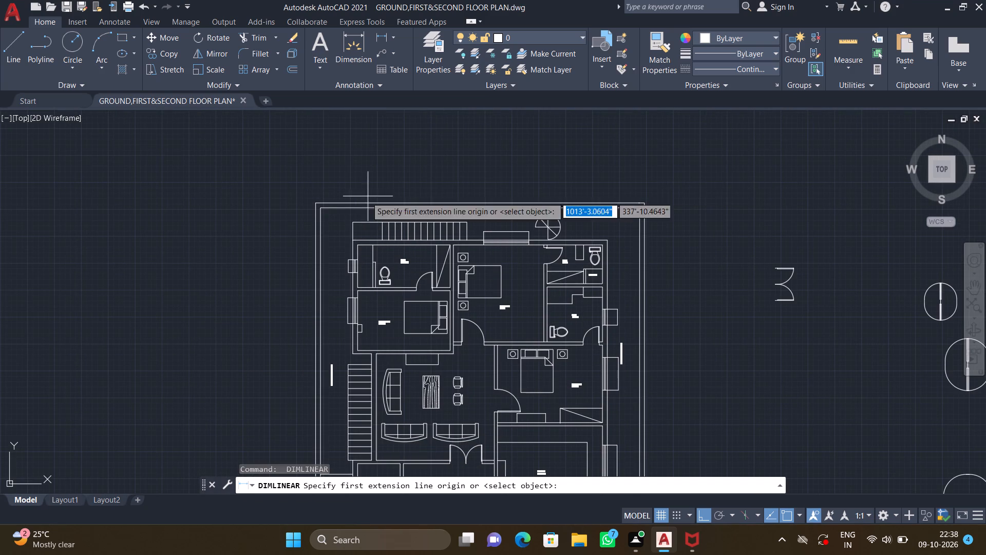
{"action": "scroll", "coordinate": [296, 196], "scroll_direction": "up", "scroll_amount": 1}
{"action": "left_click", "coordinate": [327, 207]}
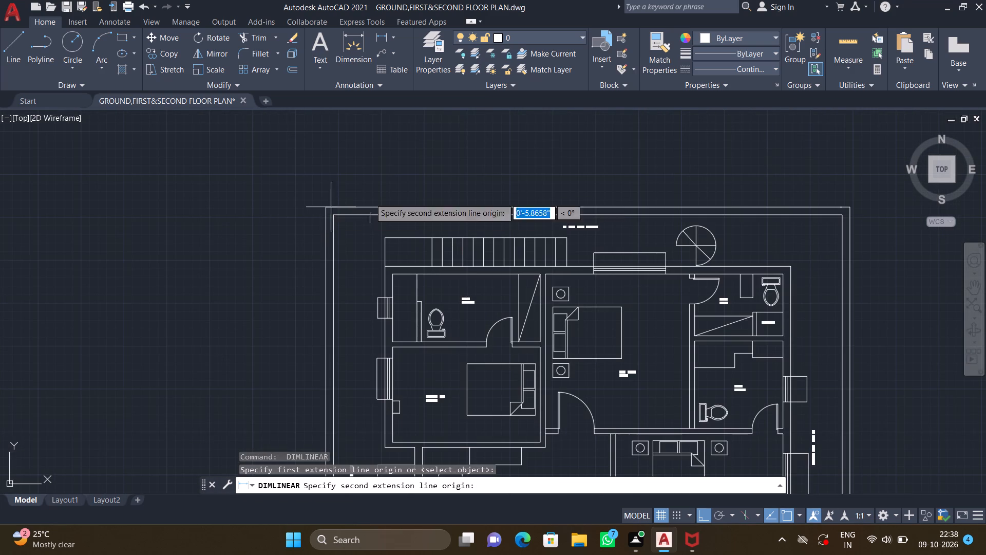
{"action": "scroll", "coordinate": [584, 211], "scroll_direction": "down", "scroll_amount": 1}
{"action": "middle_click_drag", "start_coordinate": [664, 208], "coordinate": [604, 193]}
{"action": "scroll", "coordinate": [685, 187], "scroll_direction": "up", "scroll_amount": 2}
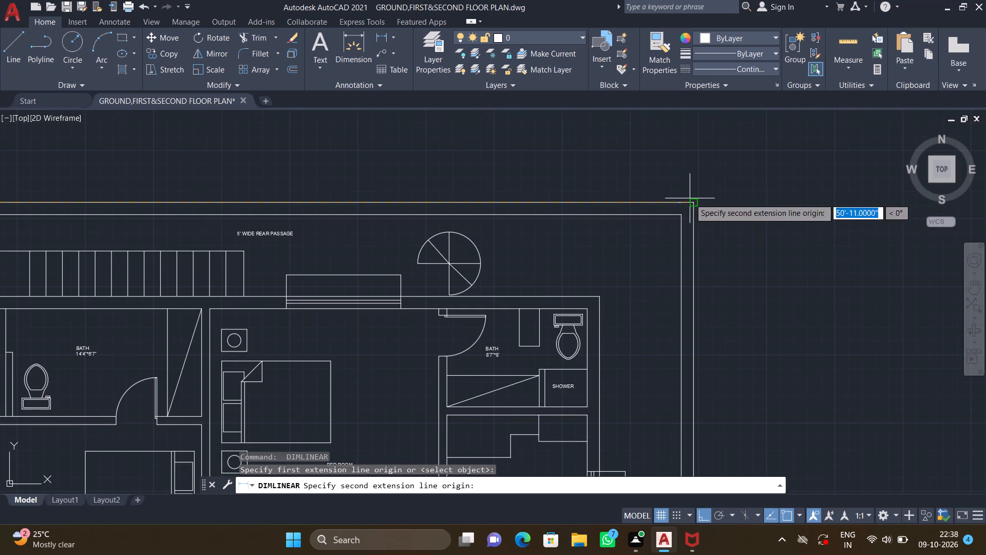
{"action": "left_click", "coordinate": [695, 203]}
{"action": "middle_click_drag", "start_coordinate": [453, 171], "coordinate": [550, 185]}
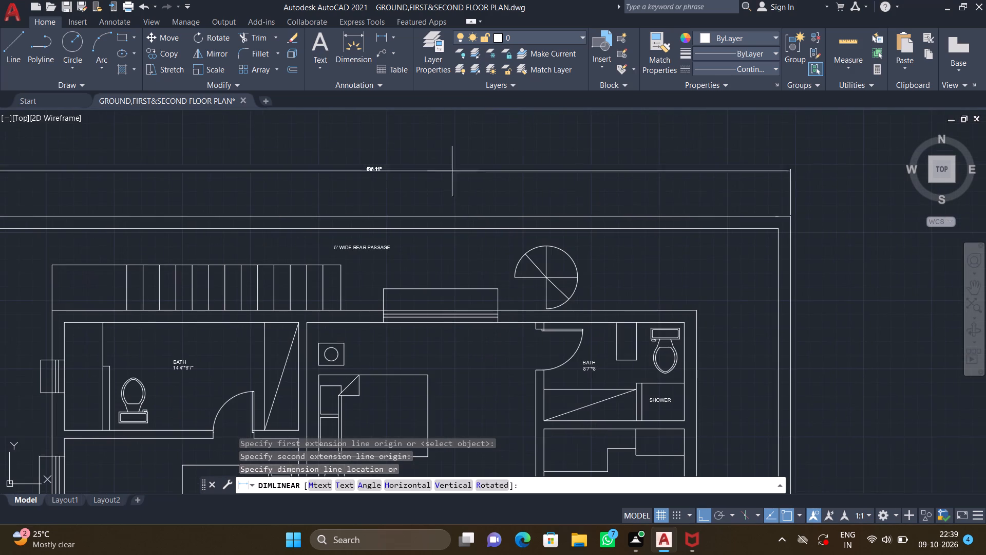
{"action": "scroll", "coordinate": [353, 167], "scroll_direction": "up", "scroll_amount": 2}
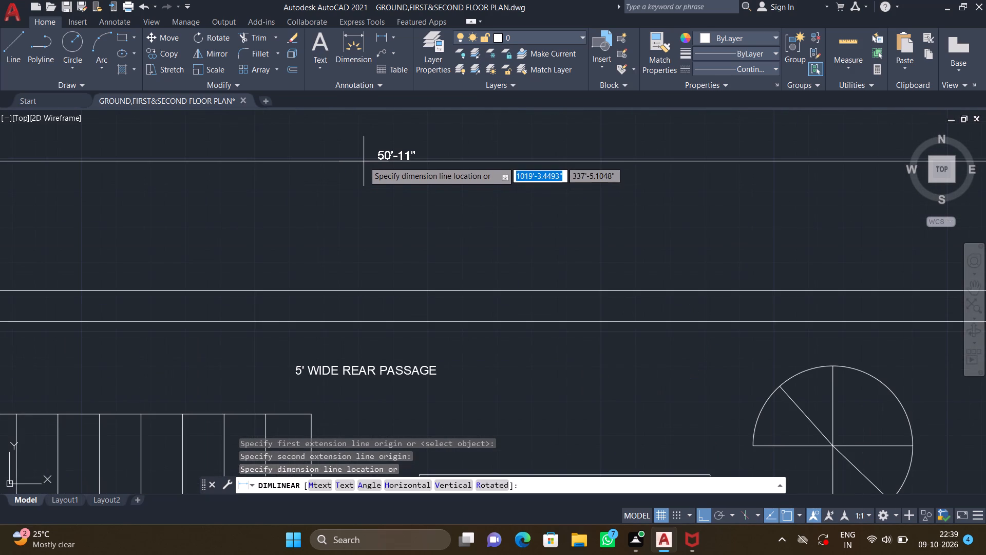
{"action": "left_click", "coordinate": [364, 161]}
{"action": "scroll", "coordinate": [364, 173], "scroll_direction": "down", "scroll_amount": 4}
{"action": "middle_click_drag", "start_coordinate": [325, 246], "coordinate": [457, 192]}
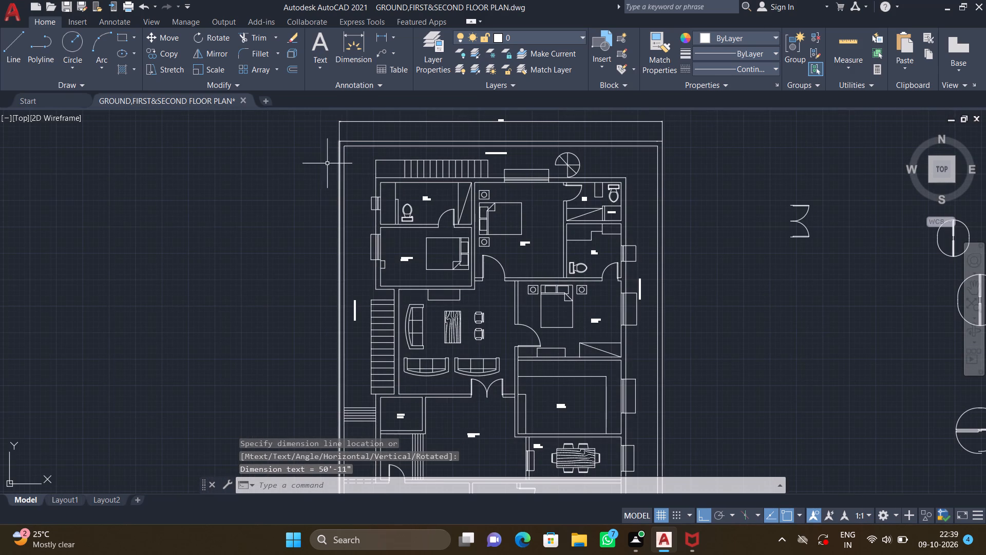
Add a linear dimension west of the plan for the plot's overall depth, between the outer northwest and southwest boundary corners.
{"action": "key", "text": "space"}
{"action": "scroll", "coordinate": [340, 140], "scroll_direction": "up", "scroll_amount": 1}
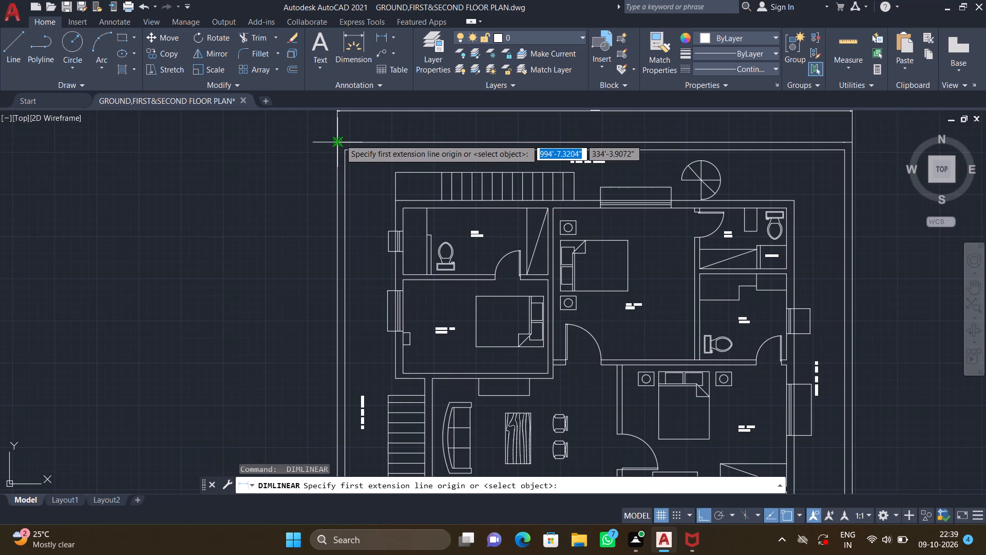
{"action": "left_click", "coordinate": [340, 139]}
{"action": "scroll", "coordinate": [348, 244], "scroll_direction": "down", "scroll_amount": 2}
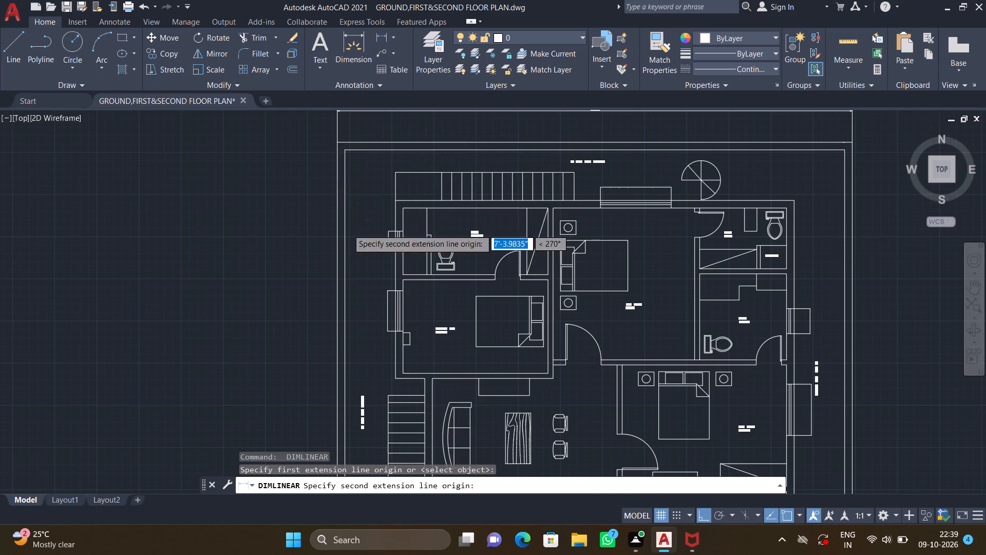
{"action": "middle_click_drag", "start_coordinate": [305, 416], "coordinate": [305, 226]}
{"action": "scroll", "coordinate": [309, 233], "scroll_direction": "down", "scroll_amount": 1}
{"action": "scroll", "coordinate": [328, 314], "scroll_direction": "up", "scroll_amount": 2}
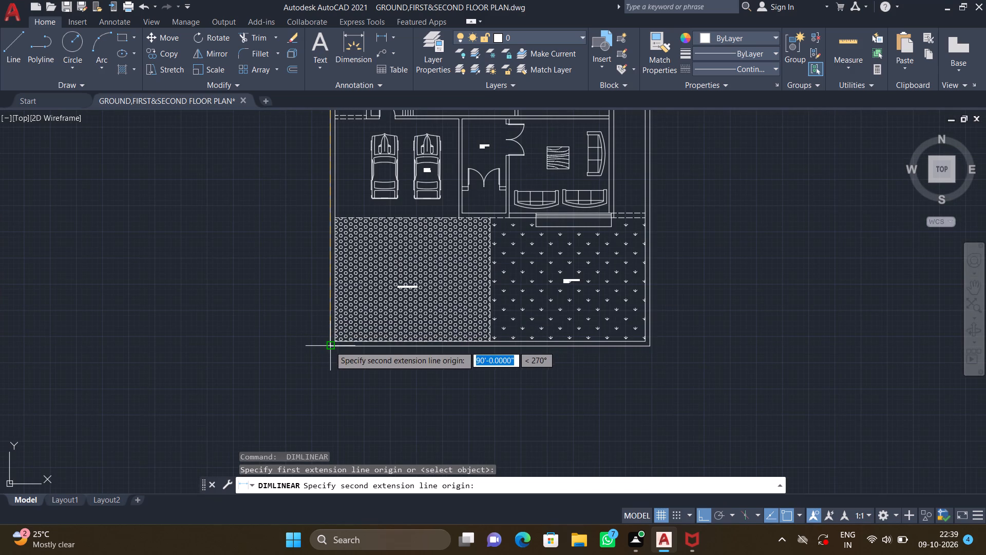
{"action": "left_click", "coordinate": [330, 346]}
{"action": "scroll", "coordinate": [277, 312], "scroll_direction": "down", "scroll_amount": 1}
{"action": "middle_click_drag", "start_coordinate": [281, 199], "coordinate": [328, 246]}
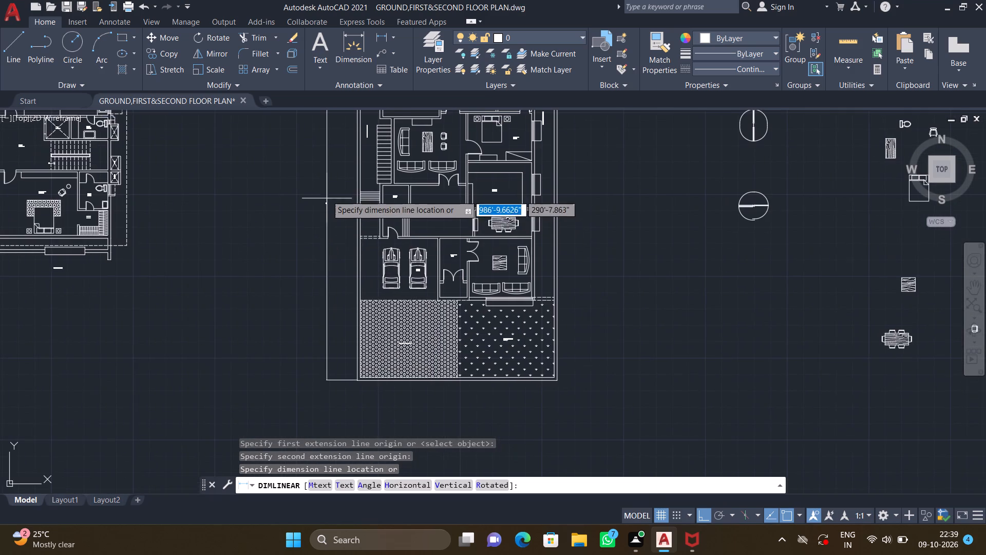
{"action": "scroll", "coordinate": [331, 179], "scroll_direction": "up", "scroll_amount": 6}
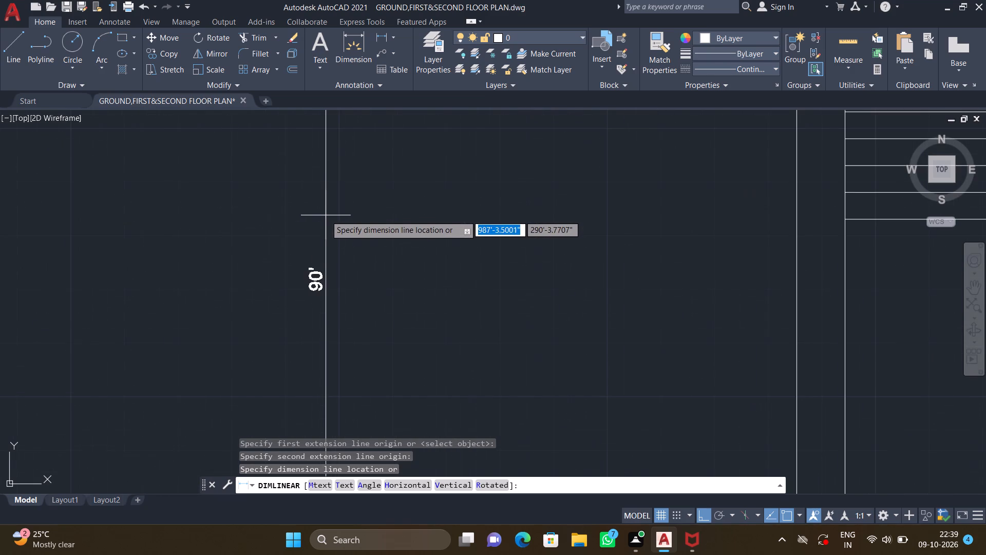
{"action": "scroll", "coordinate": [374, 199], "scroll_direction": "down", "scroll_amount": 4}
{"action": "left_click", "coordinate": [410, 192]}
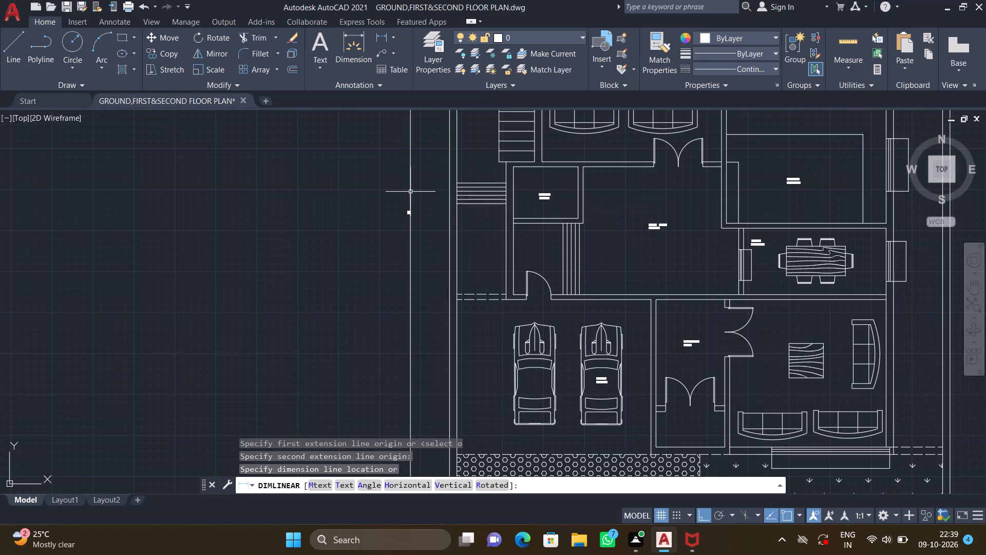
Erase all the leftover door, circle and furniture symbols lying east of the newly dimensioned ground floor plan.
{"action": "scroll", "coordinate": [543, 267], "scroll_direction": "down", "scroll_amount": 3}
{"action": "middle_click_drag", "start_coordinate": [558, 309], "coordinate": [505, 294]}
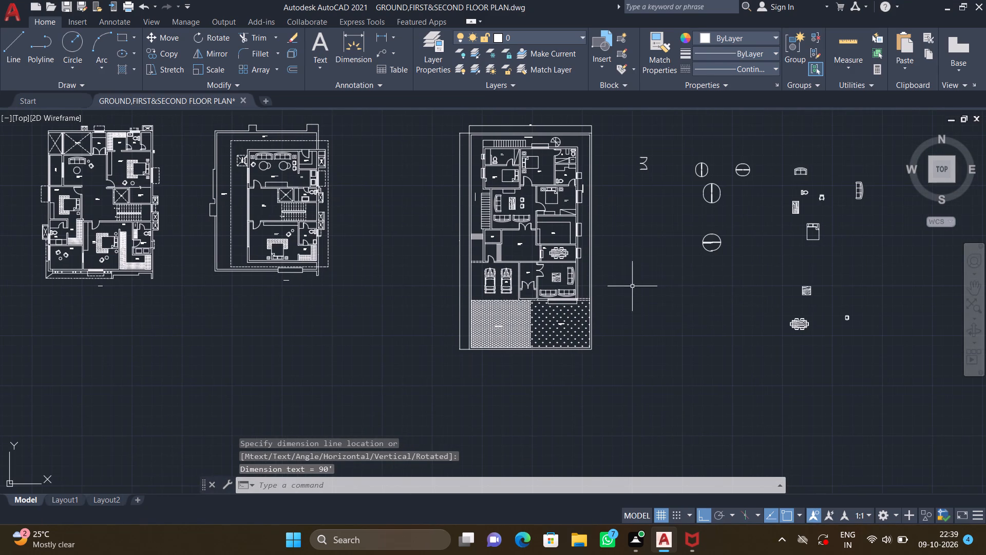
{"action": "middle_click_drag", "start_coordinate": [728, 309], "coordinate": [628, 297]}
{"action": "middle_click_drag", "start_coordinate": [790, 367], "coordinate": [790, 434]}
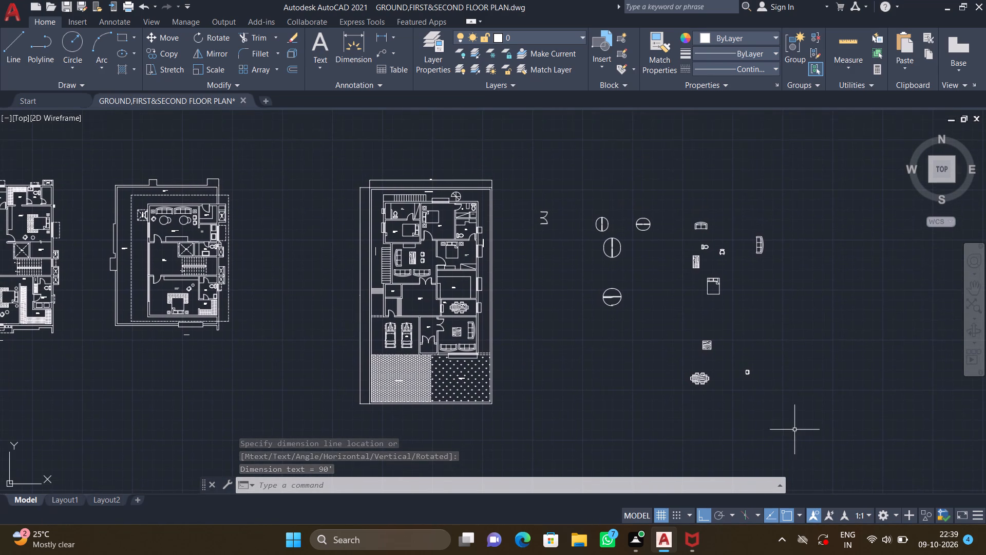
{"action": "left_click_drag", "start_coordinate": [806, 430], "coordinate": [797, 416]}
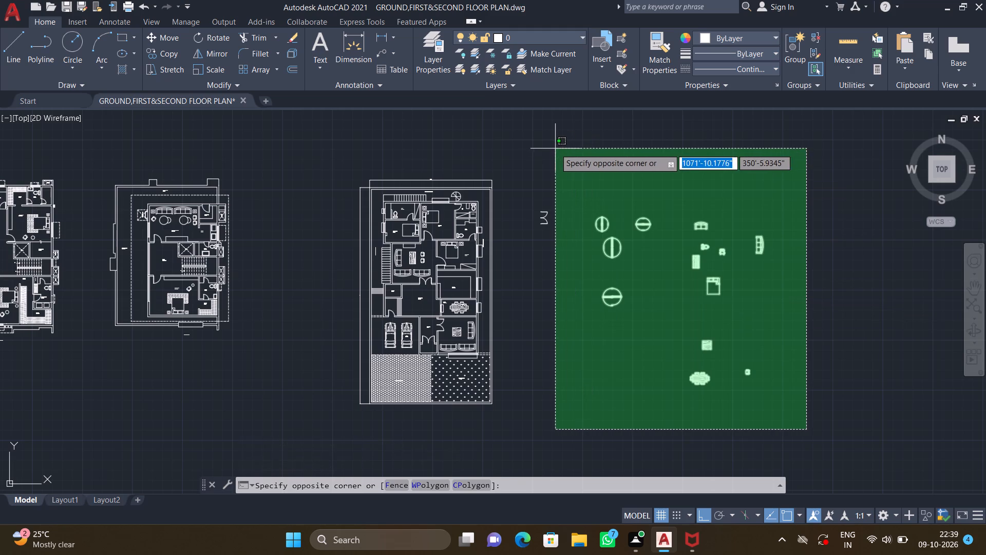
{"action": "left_click", "coordinate": [530, 152]}
{"action": "key", "text": "Delete"}
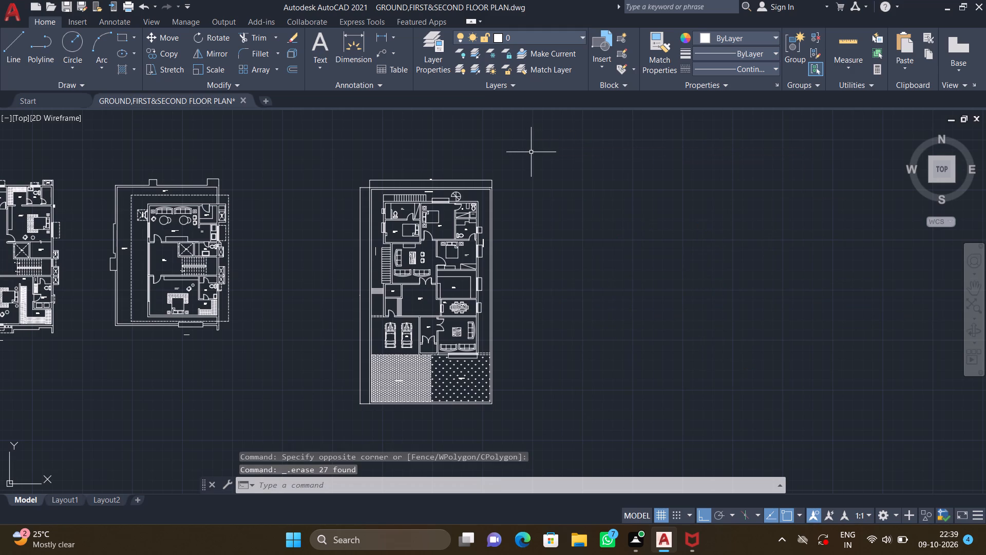
Move the entire dimensioned ground floor plan straight west, closer to the neighbouring floor plans.
{"action": "scroll", "coordinate": [537, 168], "scroll_direction": "down", "scroll_amount": 2}
{"action": "middle_click_drag", "start_coordinate": [541, 191], "coordinate": [574, 237]}
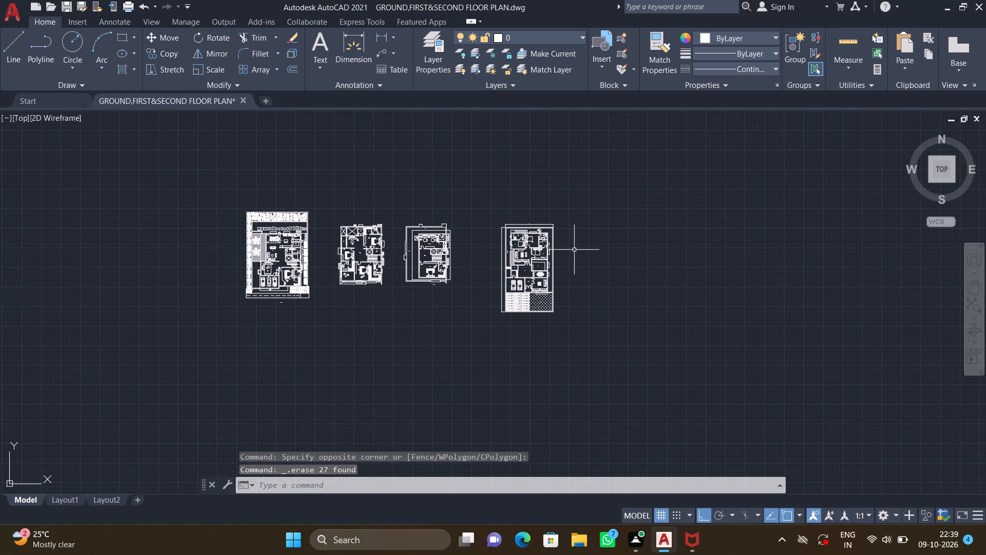
{"action": "key", "text": "m"}
{"action": "key", "text": "Return"}
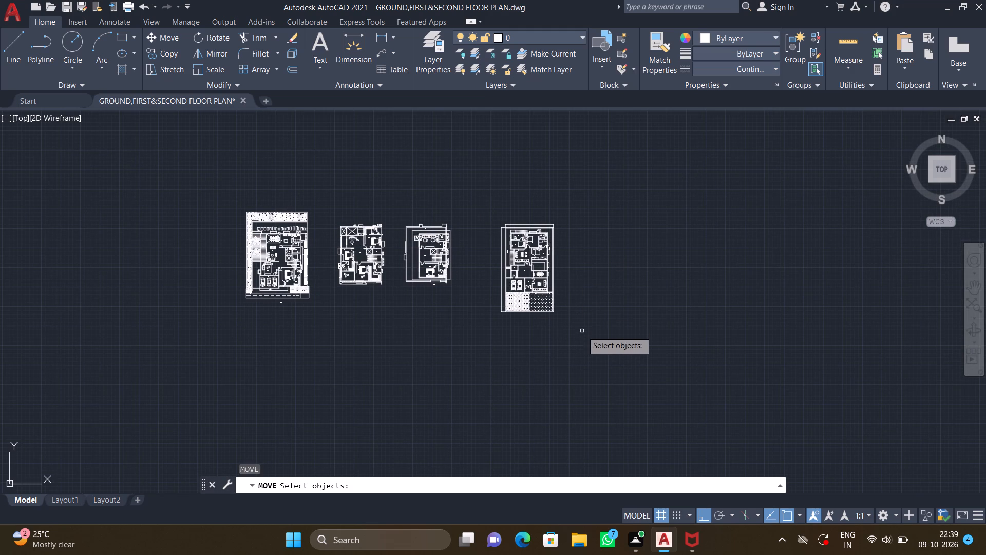
{"action": "left_click_drag", "start_coordinate": [581, 331], "coordinate": [573, 324]}
{"action": "left_click", "coordinate": [481, 195]}
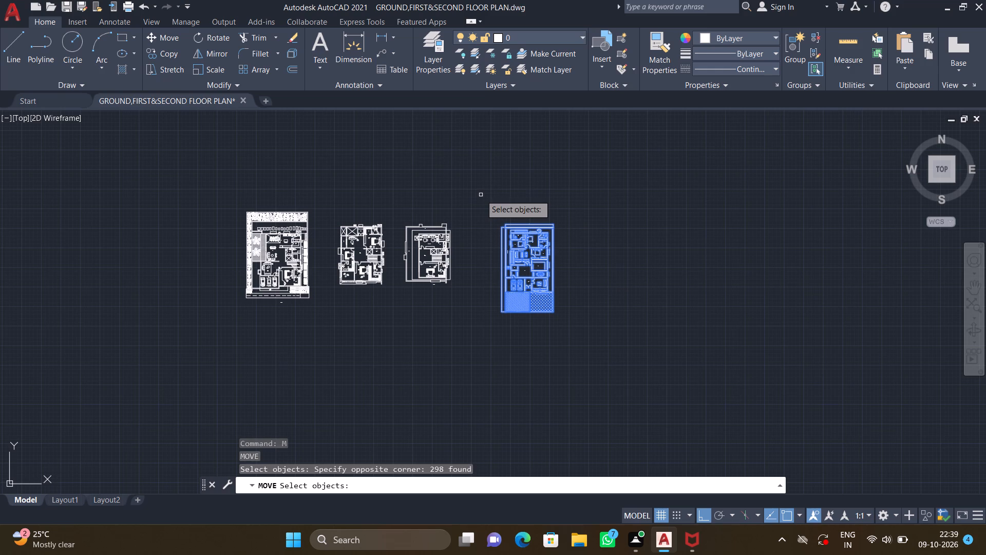
{"action": "key", "text": "Return"}
{"action": "scroll", "coordinate": [496, 229], "scroll_direction": "up", "scroll_amount": 2}
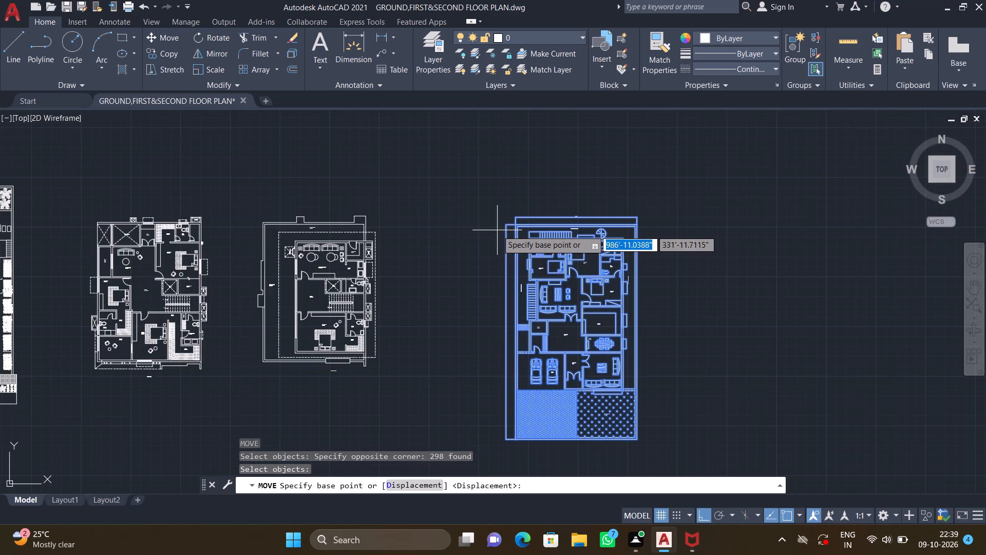
{"action": "left_click", "coordinate": [506, 225]}
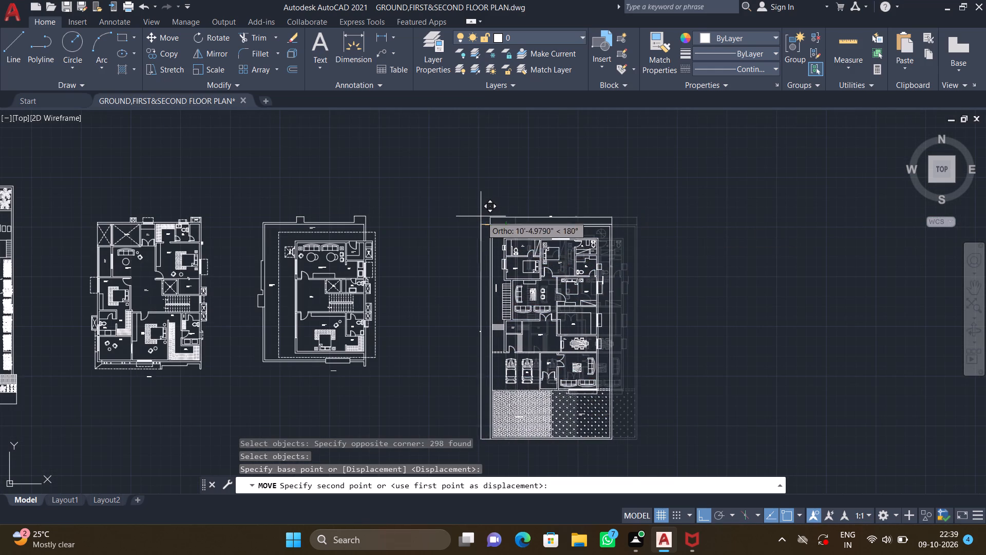
{"action": "left_click", "coordinate": [447, 213]}
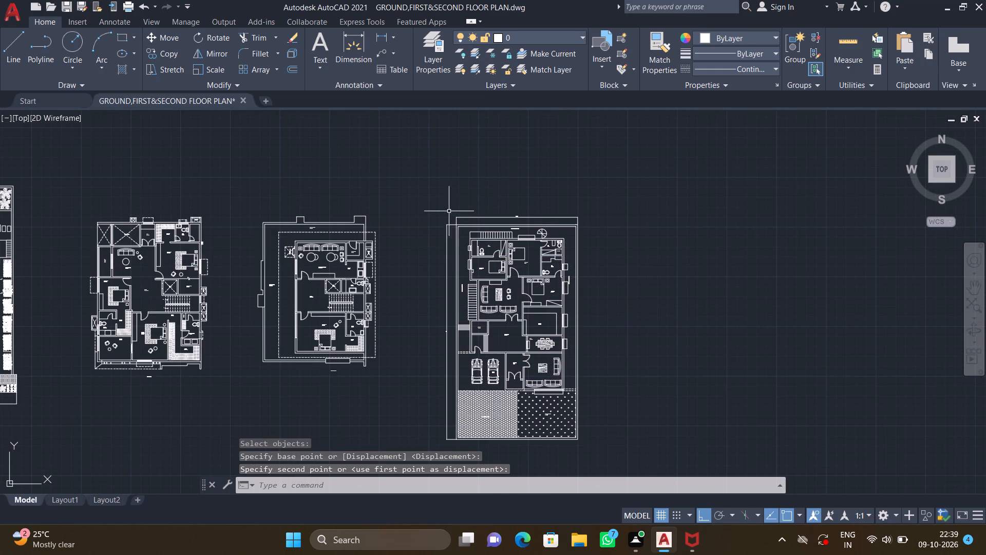
Move the dimensioned ground floor plan about 15'-10" further west, closer to the neighbouring plan with the dashed outline.
{"action": "scroll", "coordinate": [606, 236], "scroll_direction": "down", "scroll_amount": 1}
{"action": "middle_click_drag", "start_coordinate": [627, 264], "coordinate": [681, 263]}
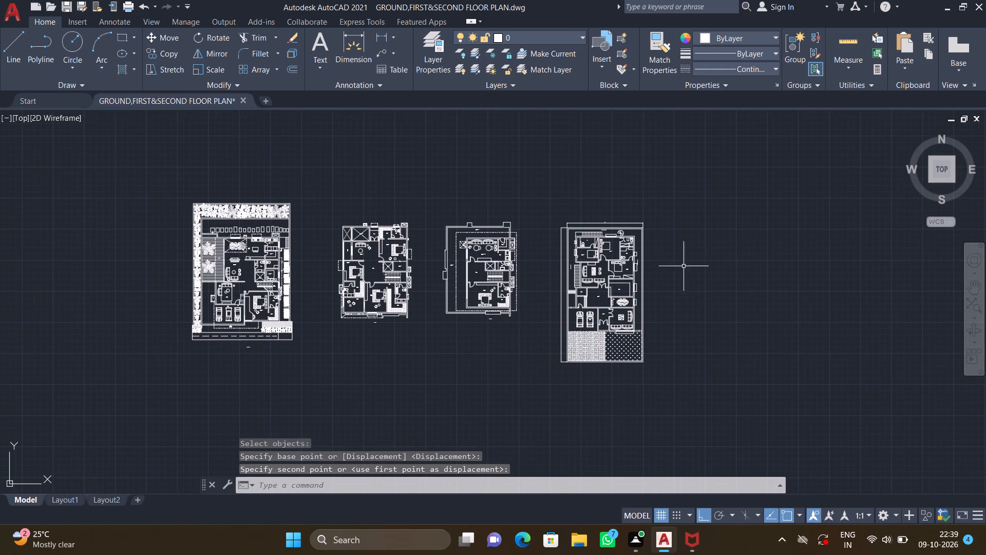
{"action": "middle_click_drag", "start_coordinate": [487, 300], "coordinate": [534, 290]}
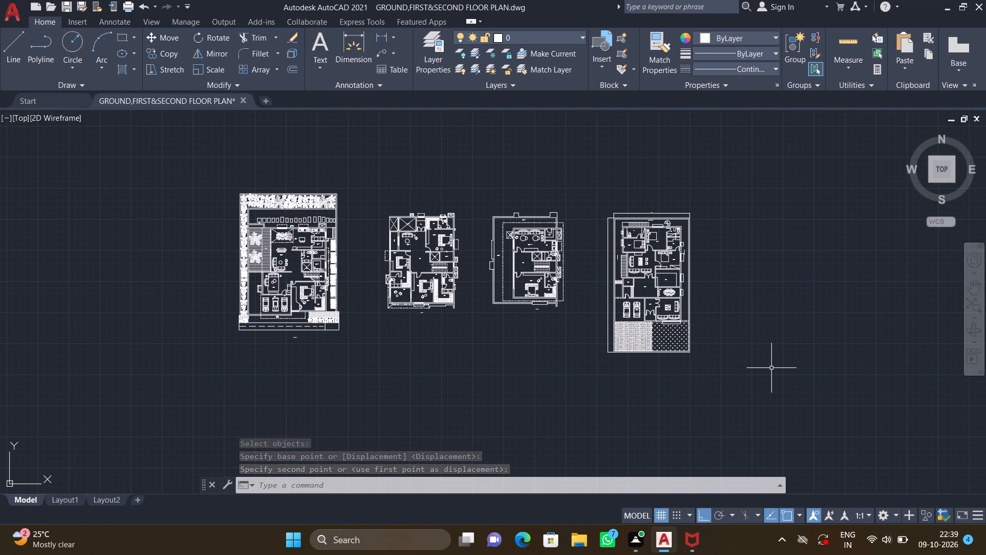
{"action": "key", "text": "m"}
{"action": "key", "text": "Return"}
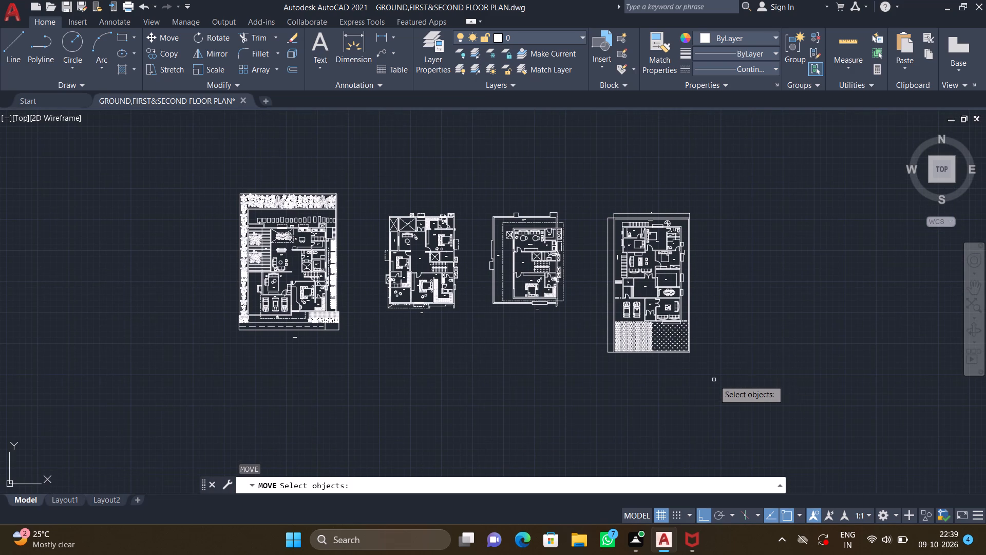
{"action": "left_click_drag", "start_coordinate": [714, 380], "coordinate": [710, 374]}
{"action": "left_click", "coordinate": [590, 180]}
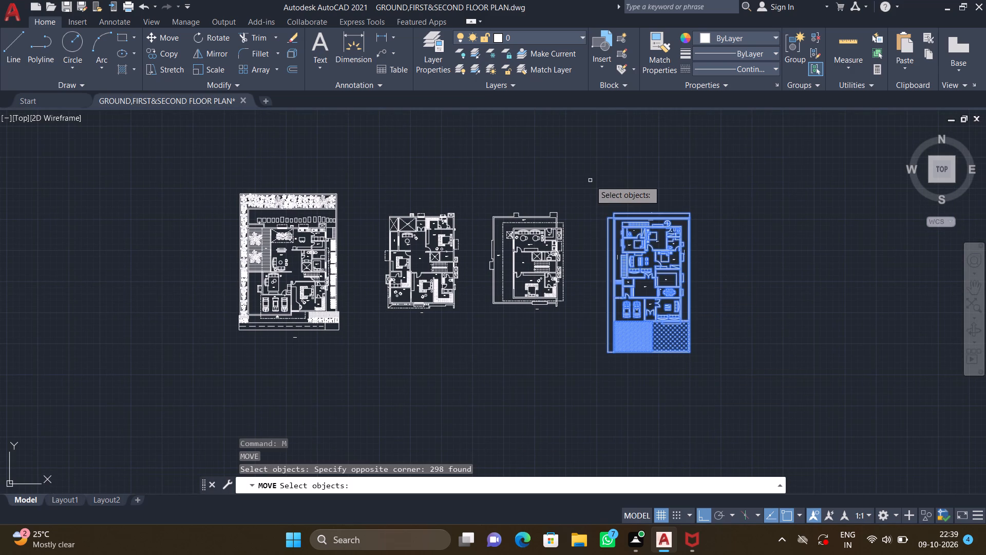
{"action": "key", "text": "Return"}
{"action": "scroll", "coordinate": [608, 215], "scroll_direction": "up", "scroll_amount": 1}
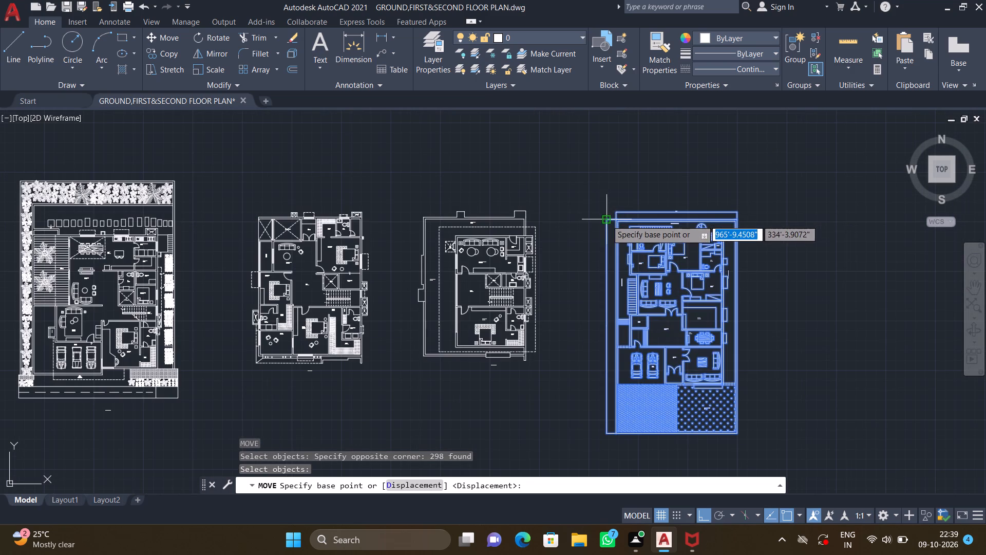
{"action": "left_click", "coordinate": [606, 220]}
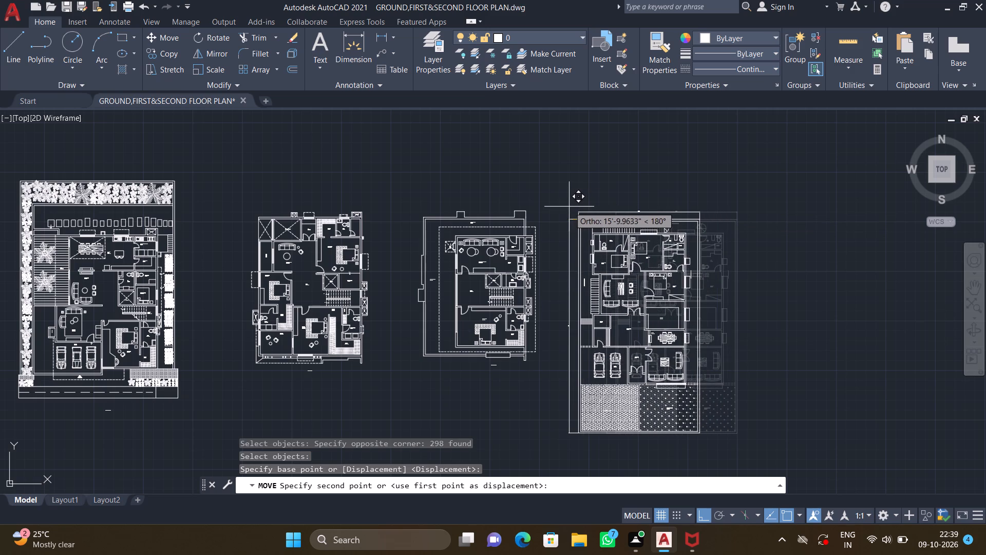
{"action": "left_click", "coordinate": [569, 207]}
Move the entire landscaped westernmost floor plan southeast, closer to the floor plan east of it.
{"action": "scroll", "coordinate": [510, 203], "scroll_direction": "down", "scroll_amount": 2}
{"action": "middle_click_drag", "start_coordinate": [467, 263], "coordinate": [584, 294]}
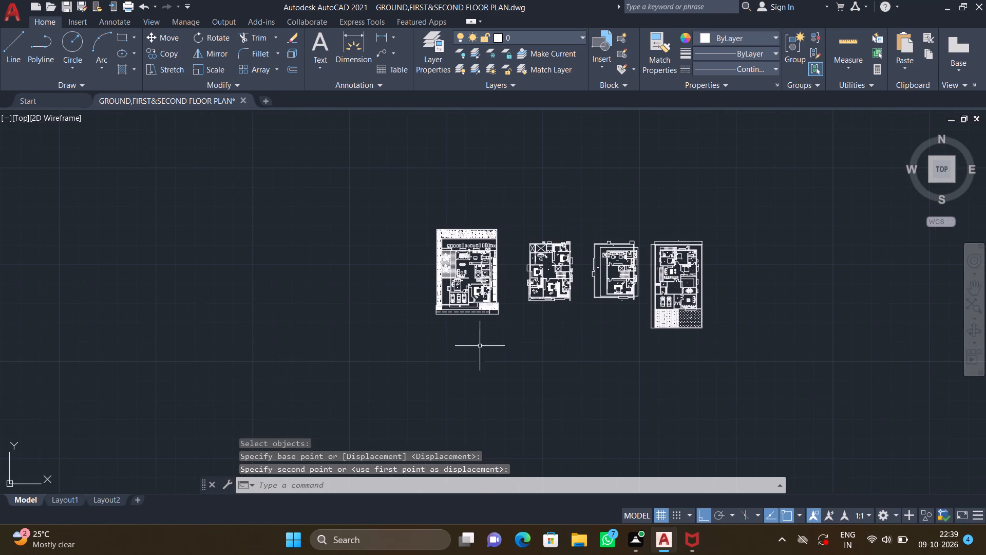
{"action": "middle_click_drag", "start_coordinate": [493, 323], "coordinate": [518, 361]}
{"action": "scroll", "coordinate": [530, 348], "scroll_direction": "up", "scroll_amount": 2}
{"action": "key", "text": "m"}
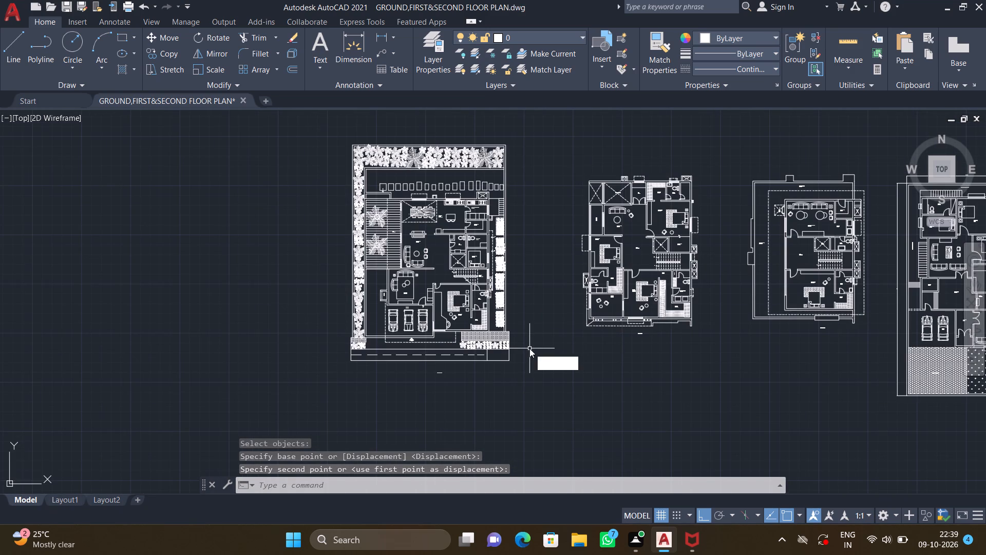
{"action": "key", "text": "Return"}
{"action": "left_click_drag", "start_coordinate": [526, 384], "coordinate": [521, 371]}
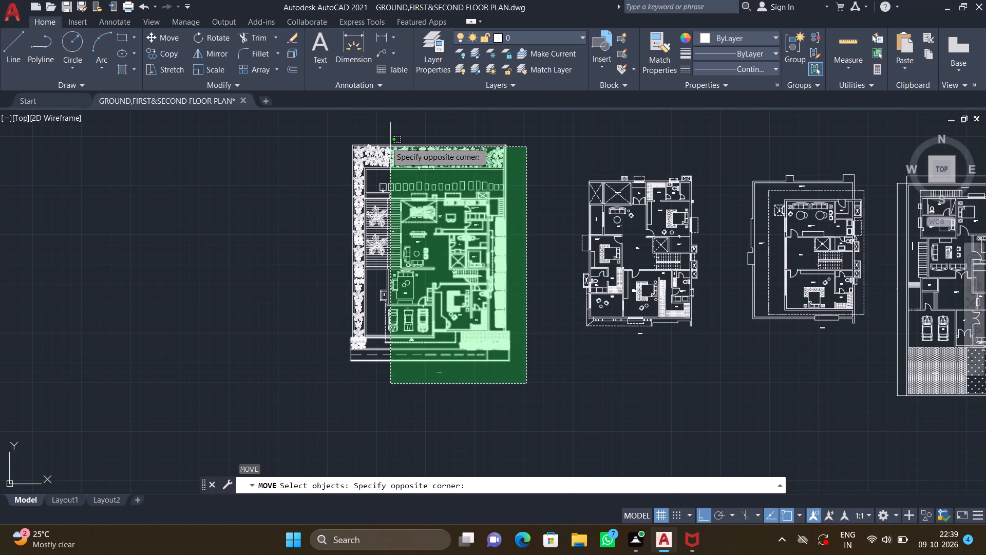
{"action": "left_click", "coordinate": [330, 118]}
{"action": "key", "text": "Return"}
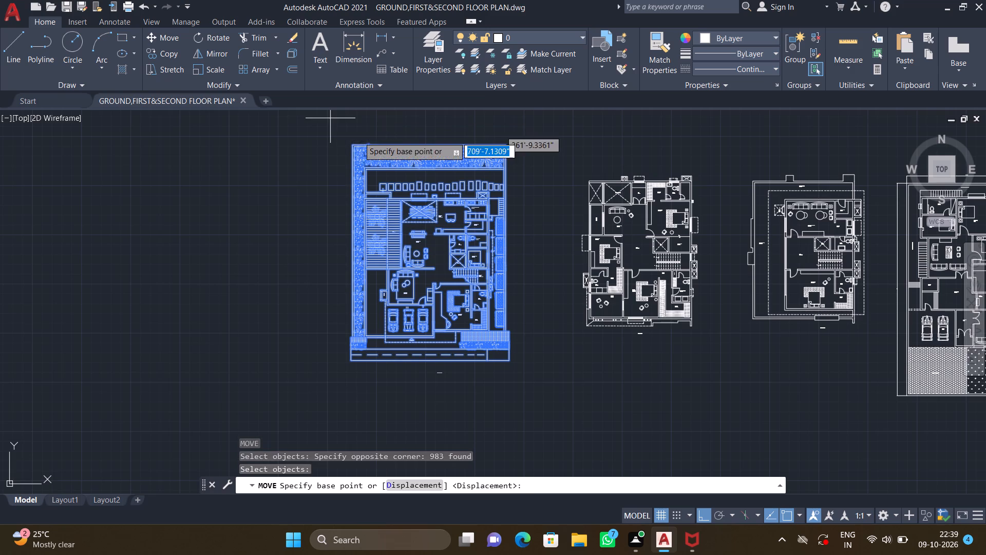
{"action": "left_click", "coordinate": [351, 145]}
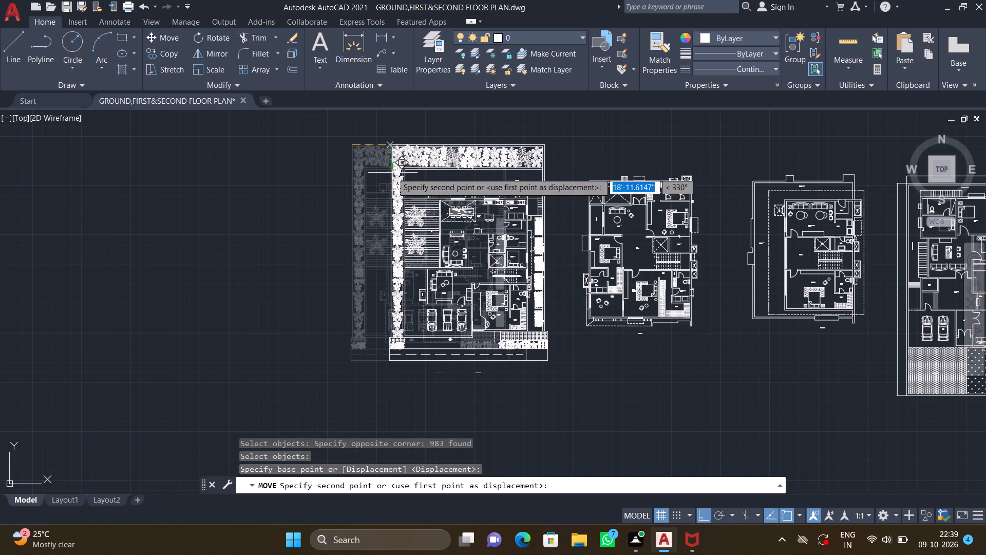
{"action": "left_click", "coordinate": [395, 183]}
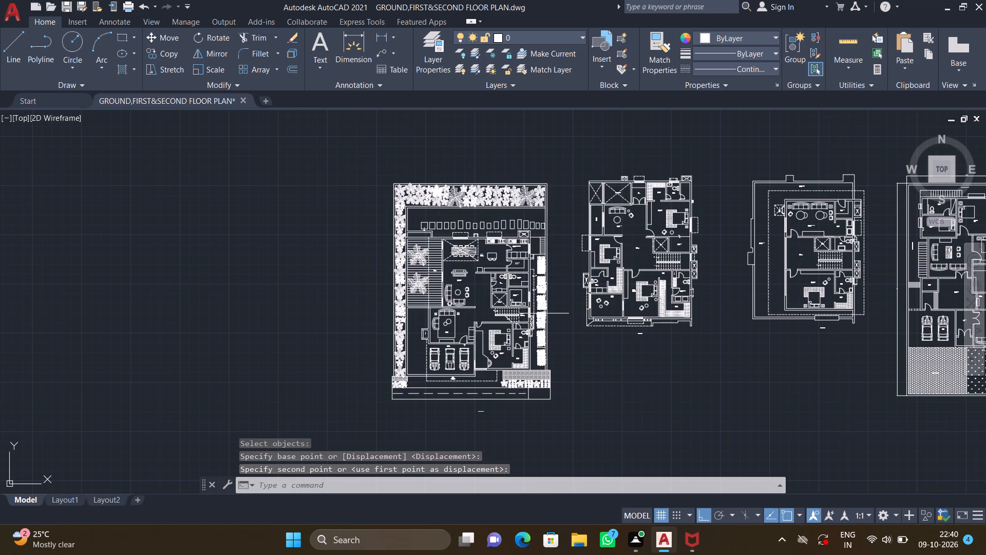
Move the second floor plan from the west slightly southeast, beside the landscaped plan.
{"action": "scroll", "coordinate": [571, 350], "scroll_direction": "down", "scroll_amount": 1}
{"action": "middle_click_drag", "start_coordinate": [601, 373], "coordinate": [572, 351]}
{"action": "middle_click_drag", "start_coordinate": [592, 354], "coordinate": [553, 307]}
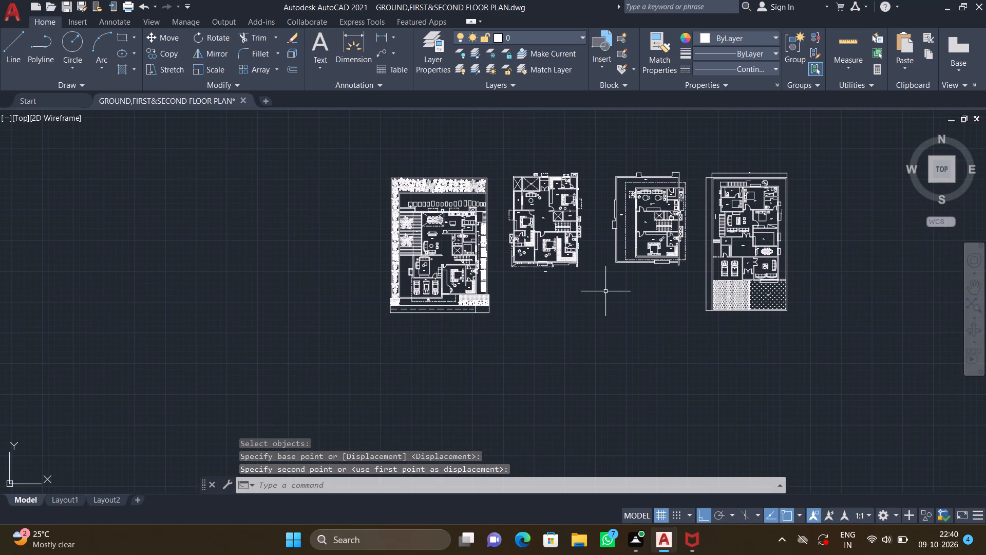
{"action": "key", "text": "m"}
{"action": "key", "text": "Return"}
{"action": "scroll", "coordinate": [599, 284], "scroll_direction": "up", "scroll_amount": 1}
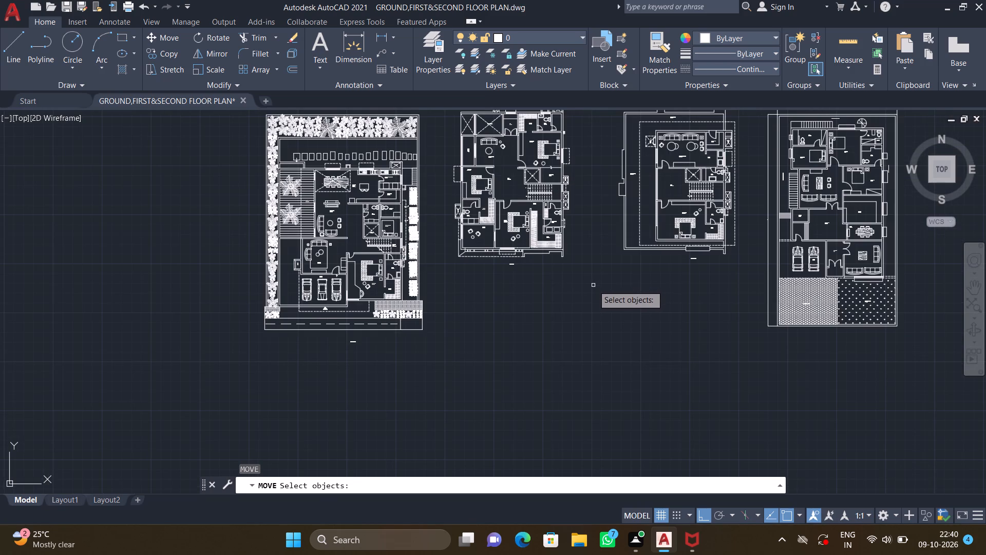
{"action": "middle_click_drag", "start_coordinate": [590, 283], "coordinate": [603, 324]}
{"action": "left_click_drag", "start_coordinate": [603, 334], "coordinate": [592, 318]}
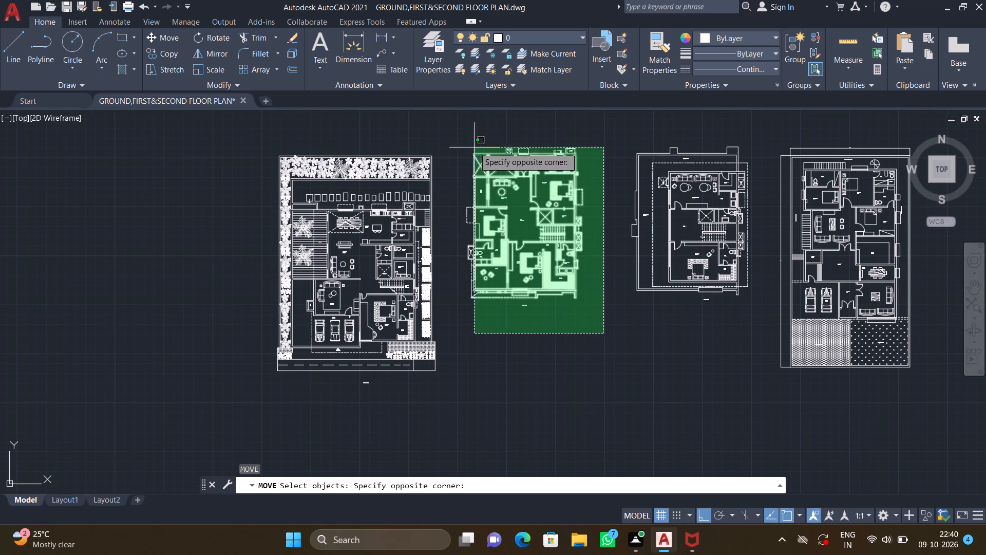
{"action": "left_click", "coordinate": [454, 117]}
{"action": "key", "text": "Return"}
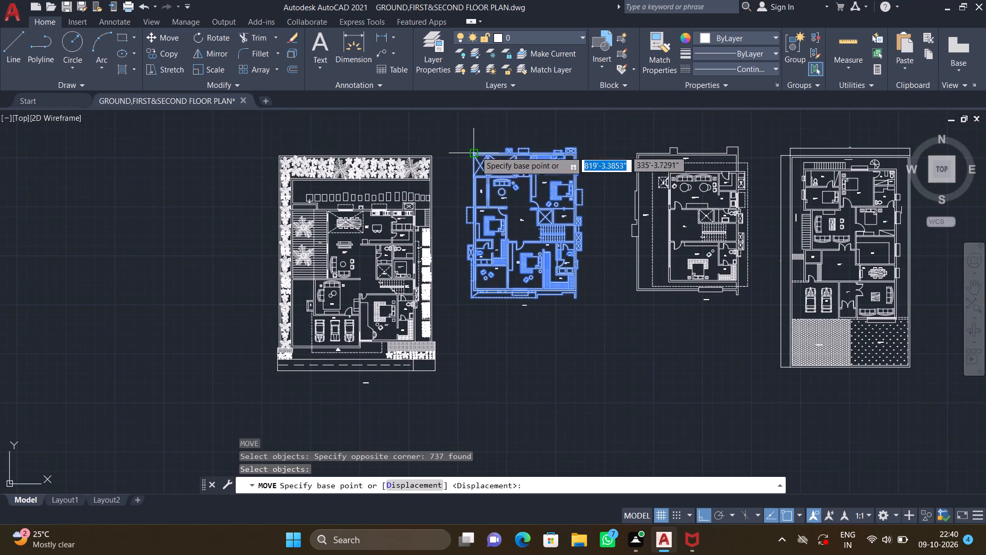
{"action": "left_click", "coordinate": [476, 154]}
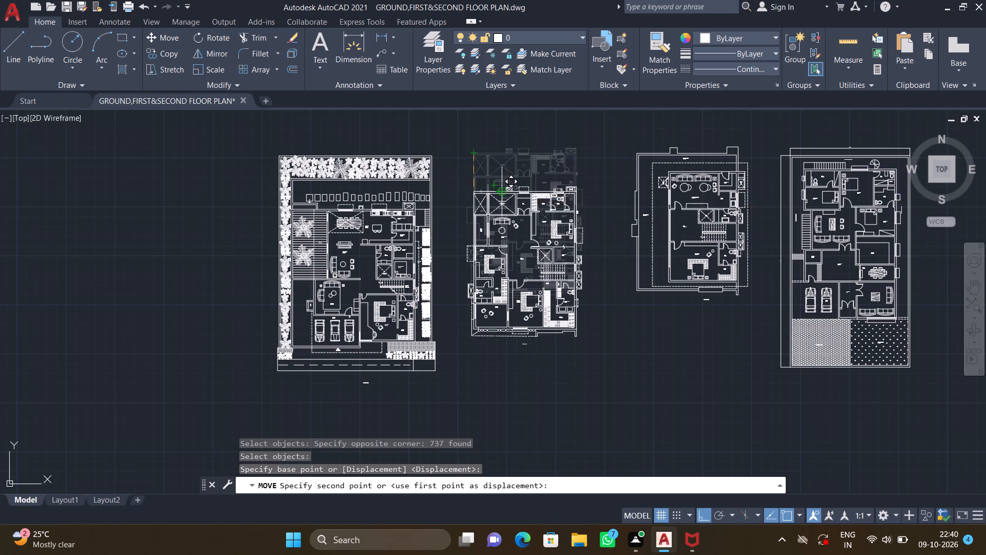
{"action": "left_click", "coordinate": [500, 192]}
Move the third floor plan from the west, the one with the dashed outline, southeast towards the dimensioned ground floor plan.
{"action": "middle_click_drag", "start_coordinate": [579, 303], "coordinate": [556, 298]}
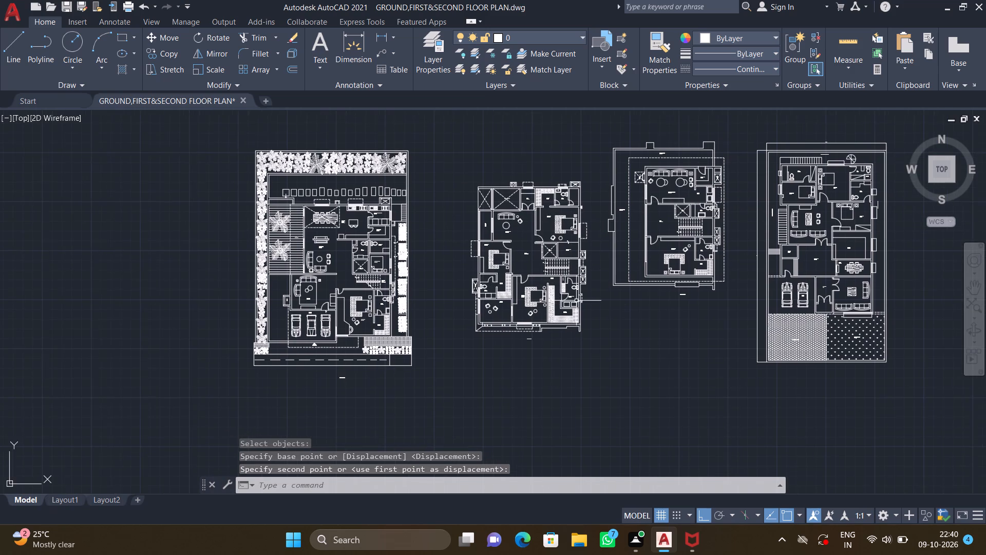
{"action": "middle_click_drag", "start_coordinate": [610, 298], "coordinate": [586, 290]}
{"action": "scroll", "coordinate": [611, 288], "scroll_direction": "down", "scroll_amount": 1}
{"action": "middle_click_drag", "start_coordinate": [661, 290], "coordinate": [654, 288]}
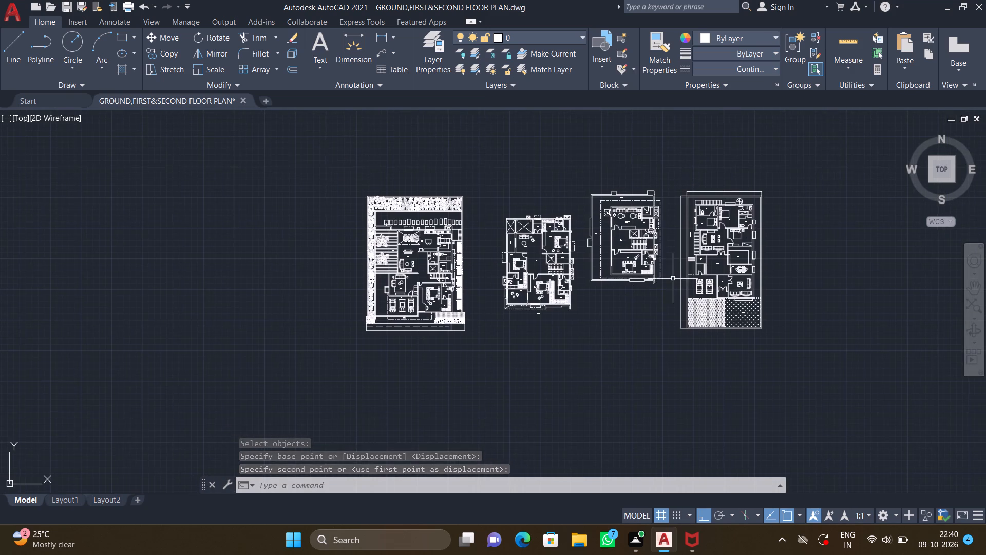
{"action": "scroll", "coordinate": [673, 278], "scroll_direction": "up", "scroll_amount": 2}
{"action": "key", "text": "m"}
{"action": "key", "text": "Return"}
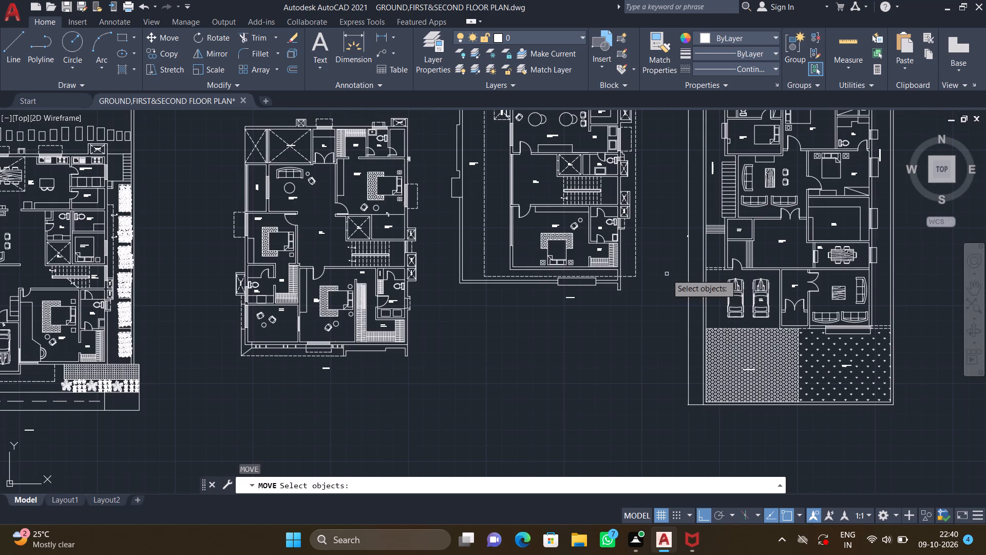
{"action": "middle_click_drag", "start_coordinate": [665, 274], "coordinate": [668, 360]}
{"action": "left_click_drag", "start_coordinate": [648, 395], "coordinate": [639, 378]}
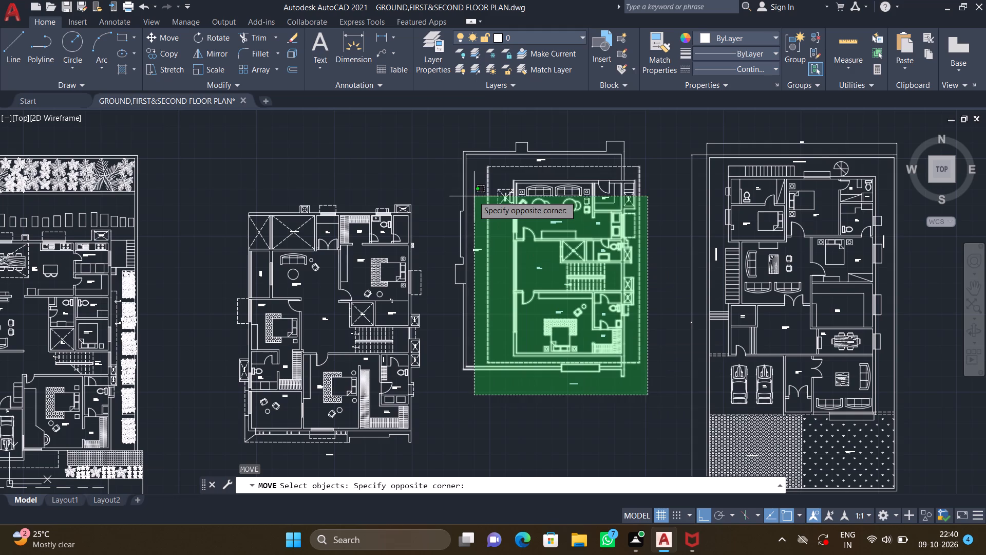
{"action": "left_click", "coordinate": [447, 121]}
{"action": "key", "text": "Return"}
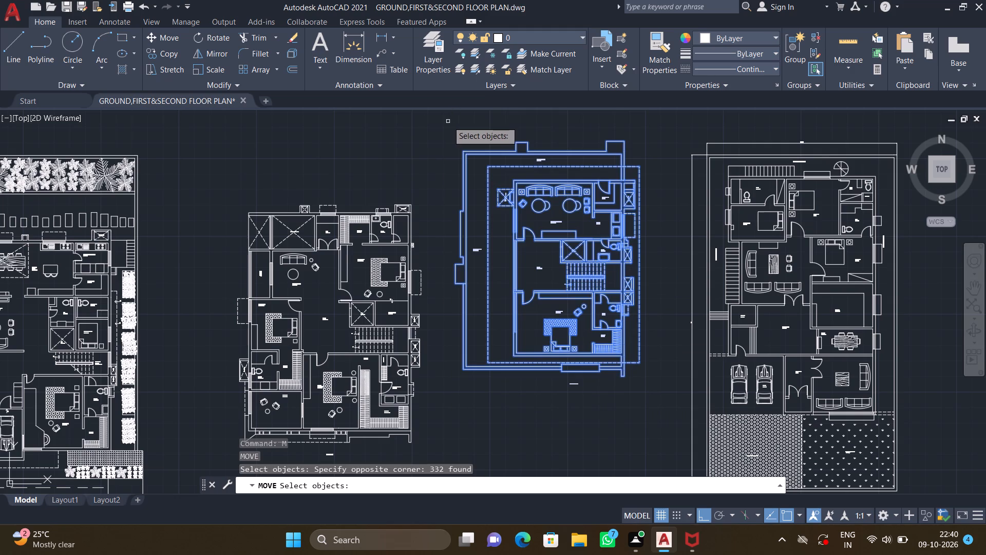
{"action": "left_click", "coordinate": [466, 151]}
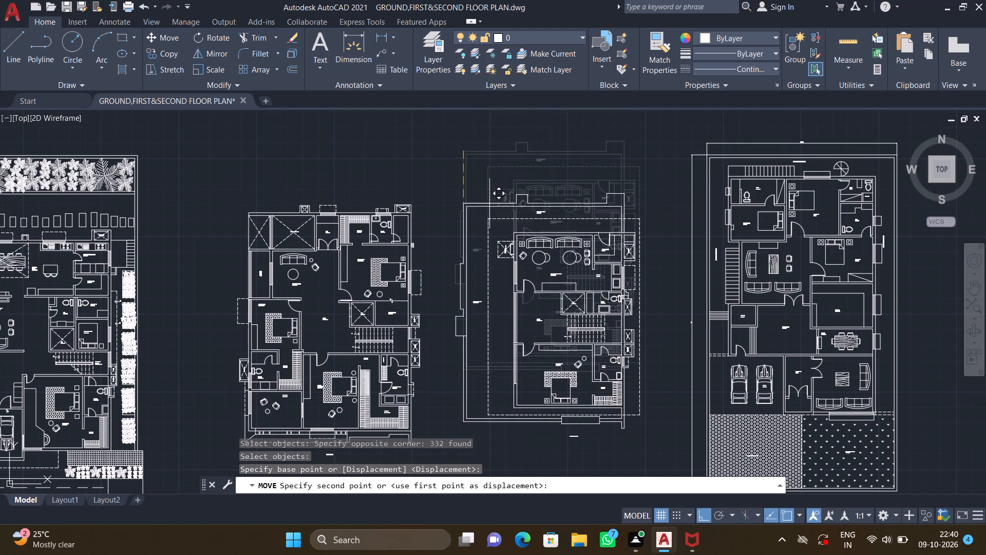
{"action": "left_click", "coordinate": [508, 219]}
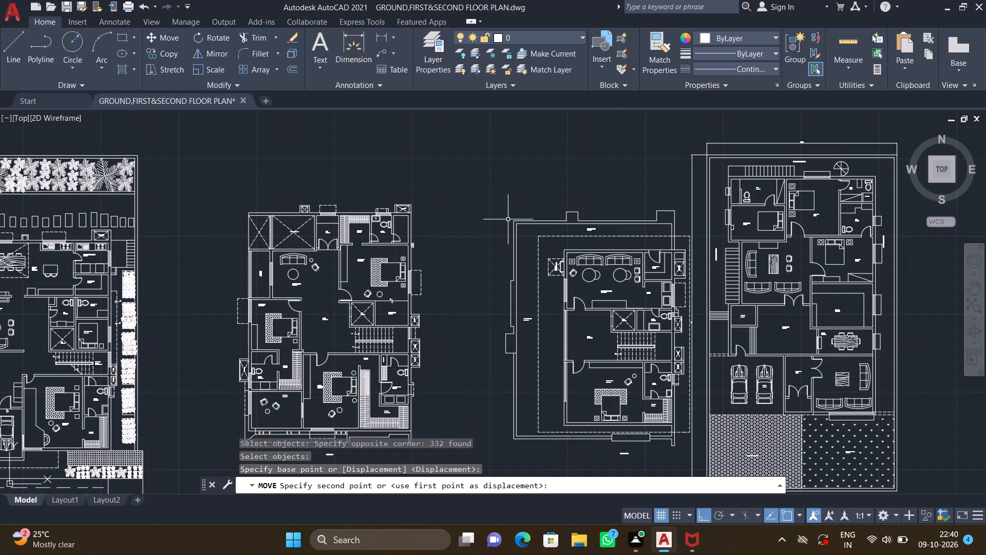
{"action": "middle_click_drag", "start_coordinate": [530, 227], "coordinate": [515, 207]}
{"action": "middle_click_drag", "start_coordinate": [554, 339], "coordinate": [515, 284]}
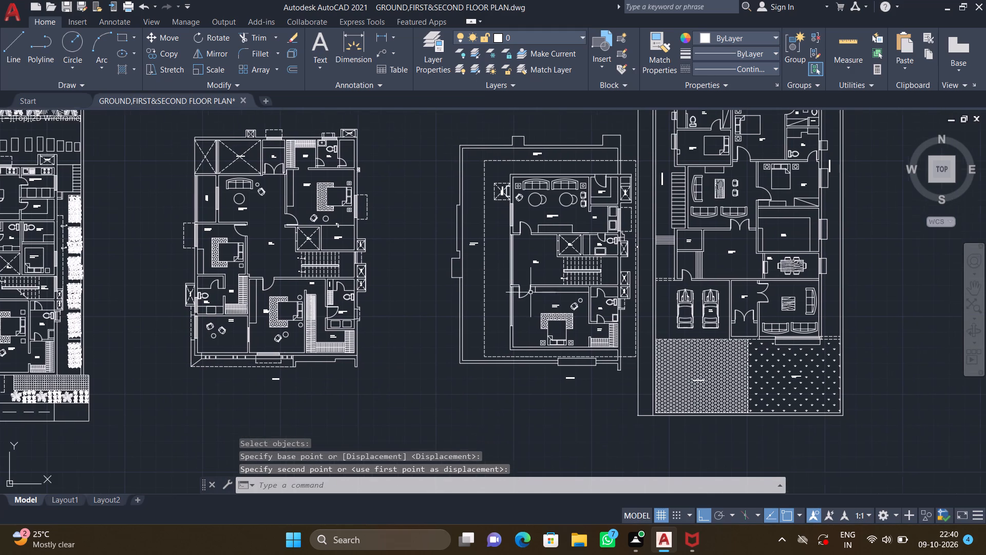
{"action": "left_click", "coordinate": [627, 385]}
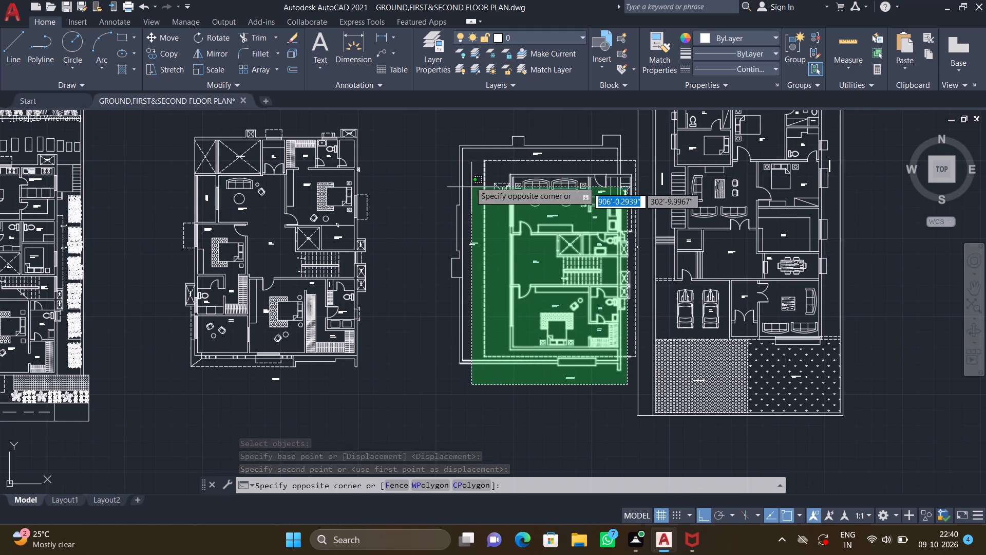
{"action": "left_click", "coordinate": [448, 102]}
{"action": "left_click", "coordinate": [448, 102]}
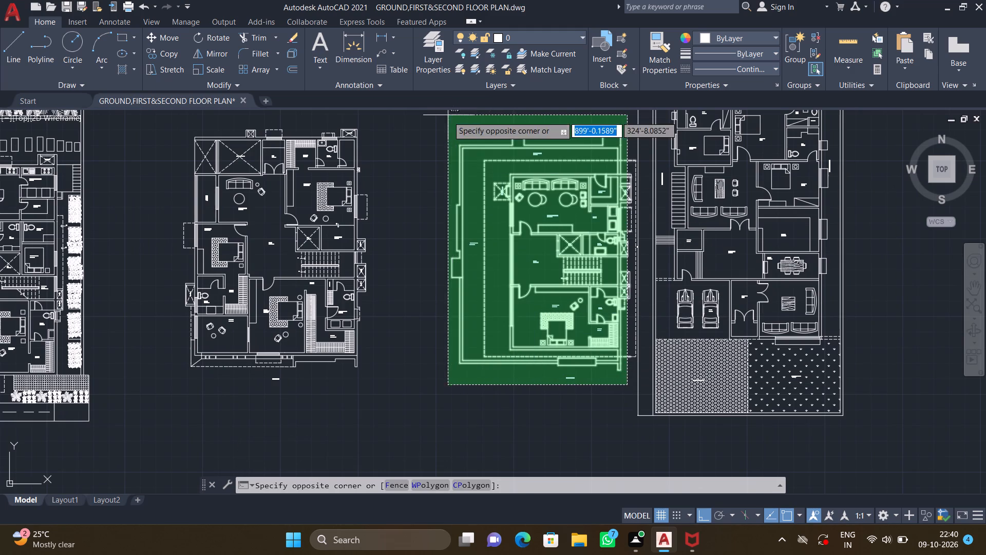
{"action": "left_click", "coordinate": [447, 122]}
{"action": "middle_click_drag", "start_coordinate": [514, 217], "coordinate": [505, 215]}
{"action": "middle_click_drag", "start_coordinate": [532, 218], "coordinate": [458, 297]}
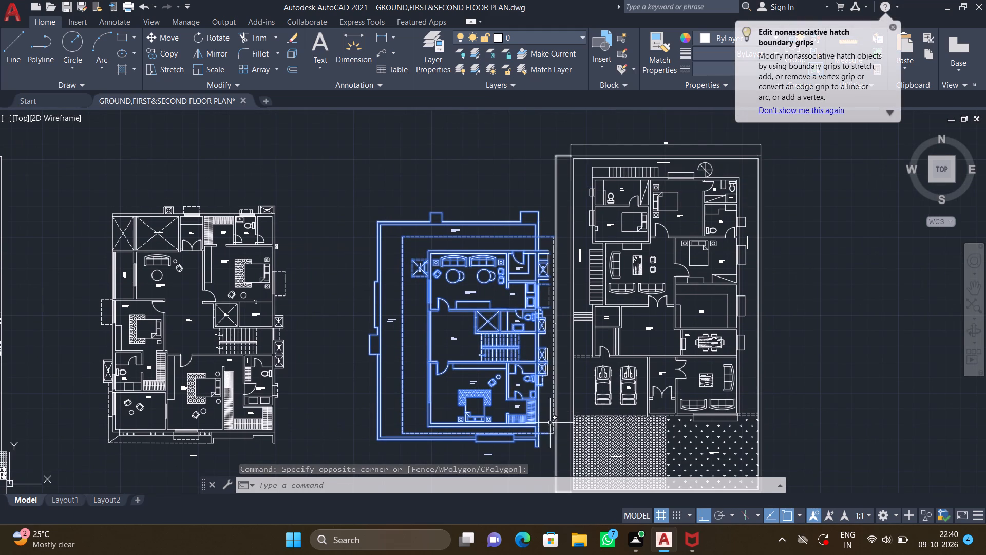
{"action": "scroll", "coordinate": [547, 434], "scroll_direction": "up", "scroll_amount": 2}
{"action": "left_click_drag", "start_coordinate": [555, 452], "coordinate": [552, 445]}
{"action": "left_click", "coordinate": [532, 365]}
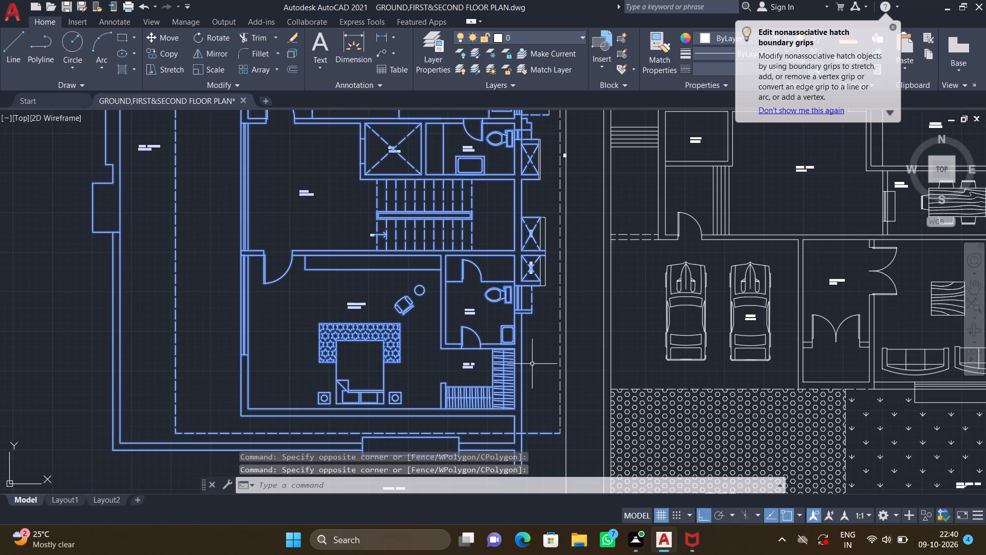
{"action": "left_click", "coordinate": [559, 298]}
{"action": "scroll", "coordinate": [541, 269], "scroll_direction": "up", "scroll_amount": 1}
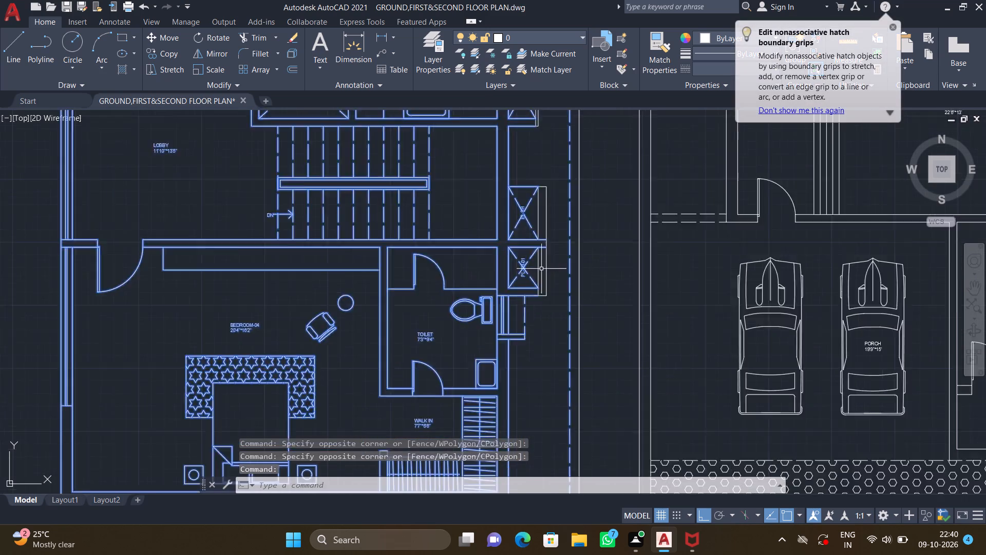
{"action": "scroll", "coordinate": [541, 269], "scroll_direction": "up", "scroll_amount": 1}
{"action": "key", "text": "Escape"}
Move the entire dashed-outline second floor plan, including its bottom boundary lines, straight west, away from the dimensioned ground floor plan.
{"action": "scroll", "coordinate": [548, 280], "scroll_direction": "down", "scroll_amount": 3}
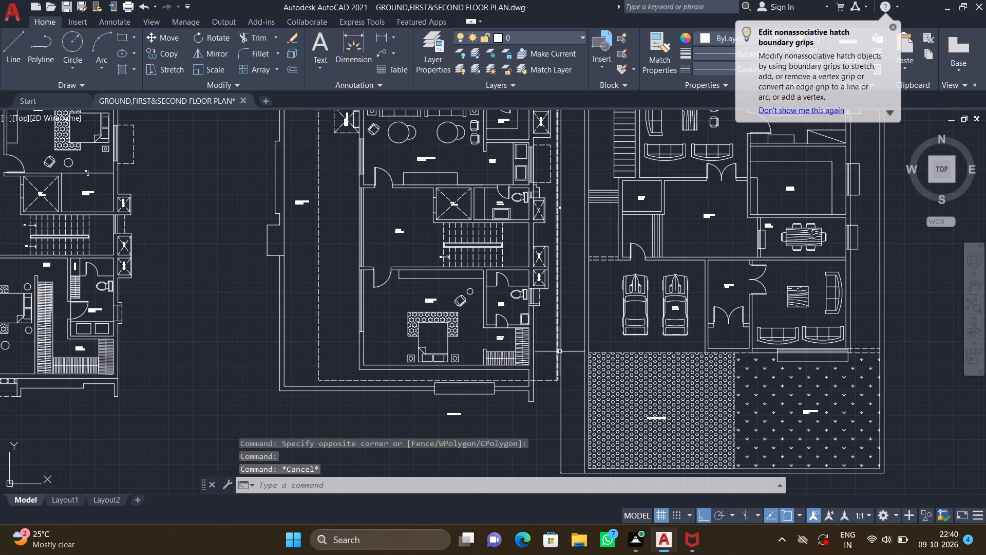
{"action": "middle_click_drag", "start_coordinate": [544, 352], "coordinate": [514, 371]}
{"action": "scroll", "coordinate": [519, 380], "scroll_direction": "down", "scroll_amount": 1}
{"action": "scroll", "coordinate": [502, 450], "scroll_direction": "down", "scroll_amount": 1}
{"action": "middle_click_drag", "start_coordinate": [510, 439], "coordinate": [521, 426]}
{"action": "middle_click_drag", "start_coordinate": [504, 397], "coordinate": [532, 372]}
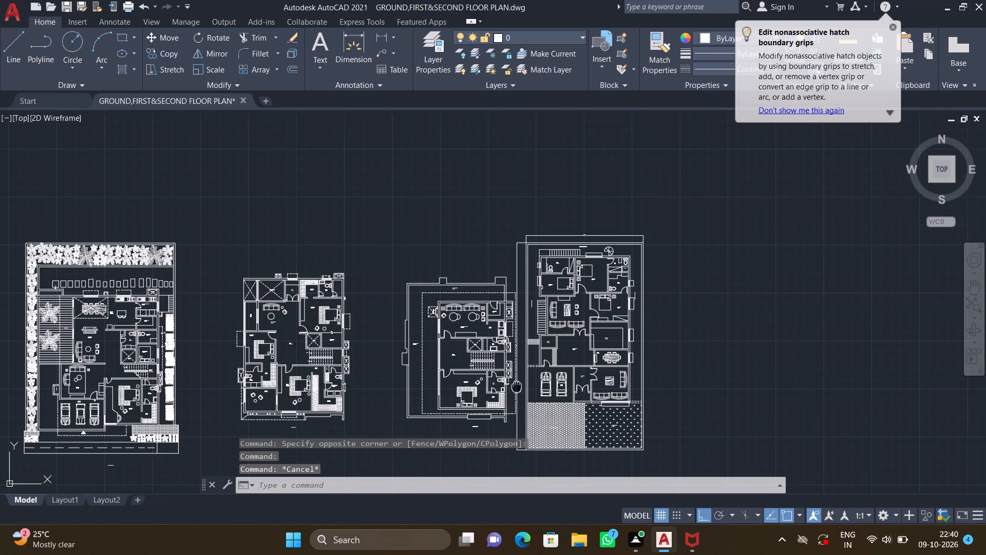
{"action": "middle_click_drag", "start_coordinate": [532, 372], "coordinate": [647, 258]}
{"action": "middle_click_drag", "start_coordinate": [629, 275], "coordinate": [620, 318]}
{"action": "scroll", "coordinate": [635, 336], "scroll_direction": "up", "scroll_amount": 2}
{"action": "middle_click_drag", "start_coordinate": [634, 330], "coordinate": [612, 425]}
{"action": "key", "text": "m"}
{"action": "key", "text": "Return"}
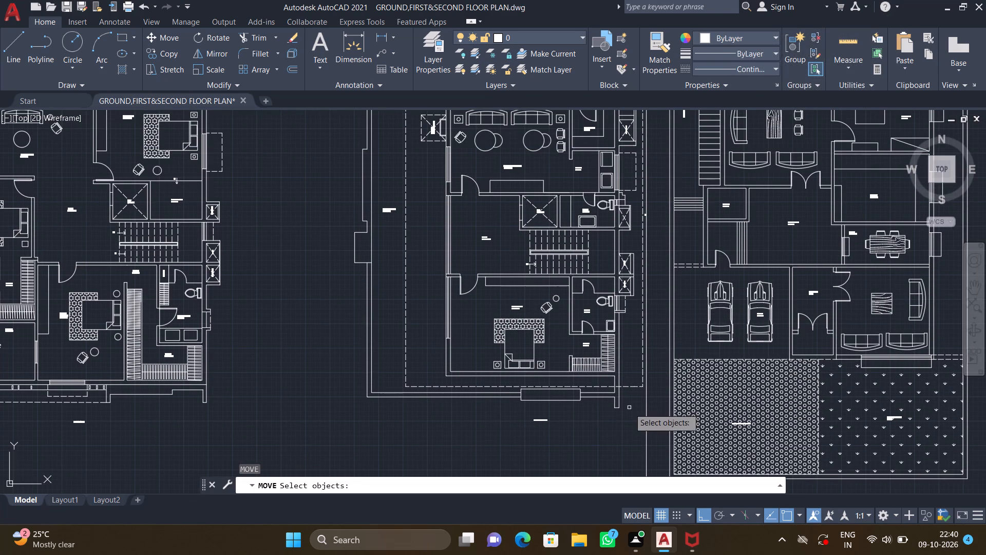
{"action": "left_click_drag", "start_coordinate": [628, 418], "coordinate": [624, 410]}
{"action": "key", "text": "Escape"}
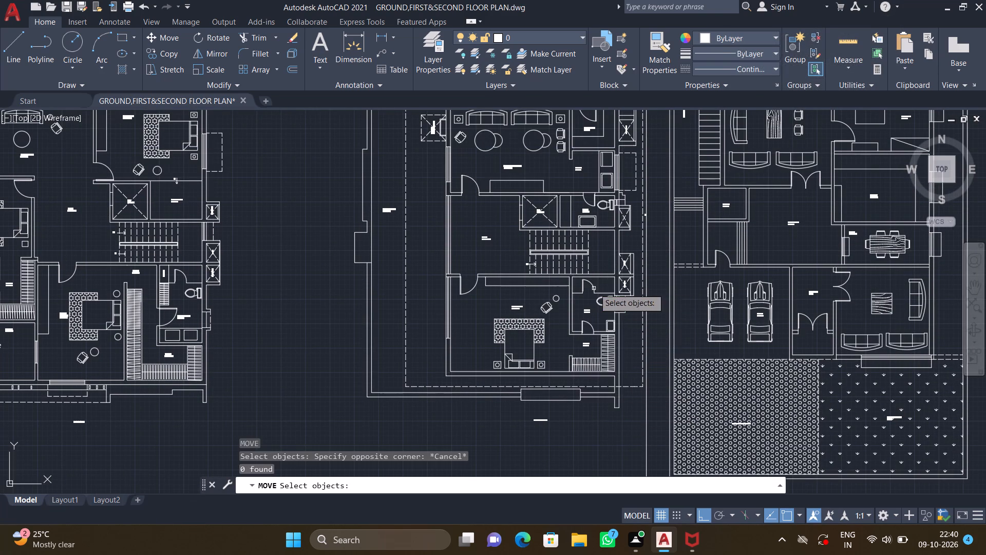
{"action": "scroll", "coordinate": [635, 390], "scroll_direction": "up", "scroll_amount": 1}
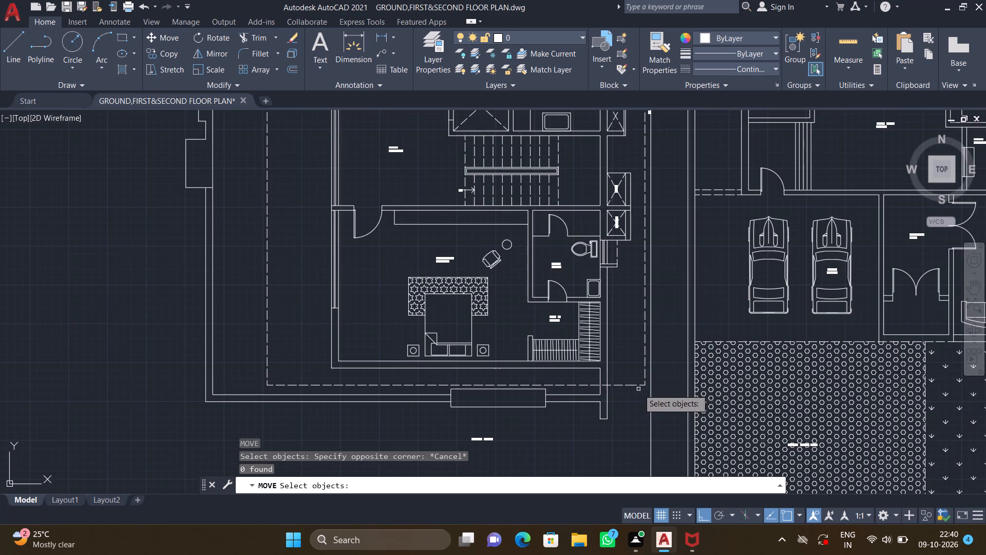
{"action": "scroll", "coordinate": [646, 385], "scroll_direction": "up", "scroll_amount": 3}
{"action": "left_click_drag", "start_coordinate": [641, 404], "coordinate": [637, 399]}
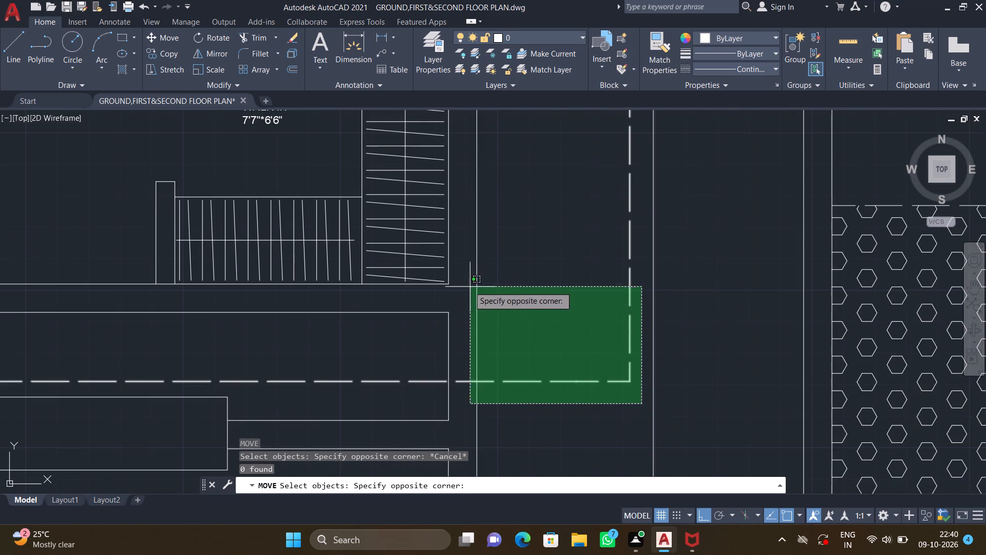
{"action": "scroll", "coordinate": [418, 266], "scroll_direction": "down", "scroll_amount": 2}
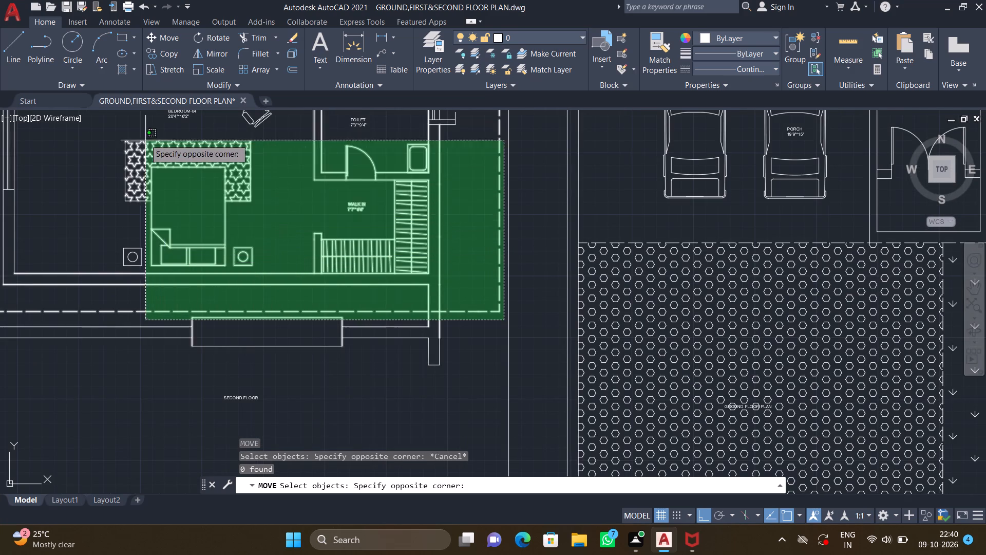
{"action": "middle_click_drag", "start_coordinate": [145, 141], "coordinate": [282, 282]}
{"action": "scroll", "coordinate": [281, 277], "scroll_direction": "down", "scroll_amount": 1}
{"action": "middle_click_drag", "start_coordinate": [159, 185], "coordinate": [304, 277]}
{"action": "scroll", "coordinate": [298, 273], "scroll_direction": "down", "scroll_amount": 2}
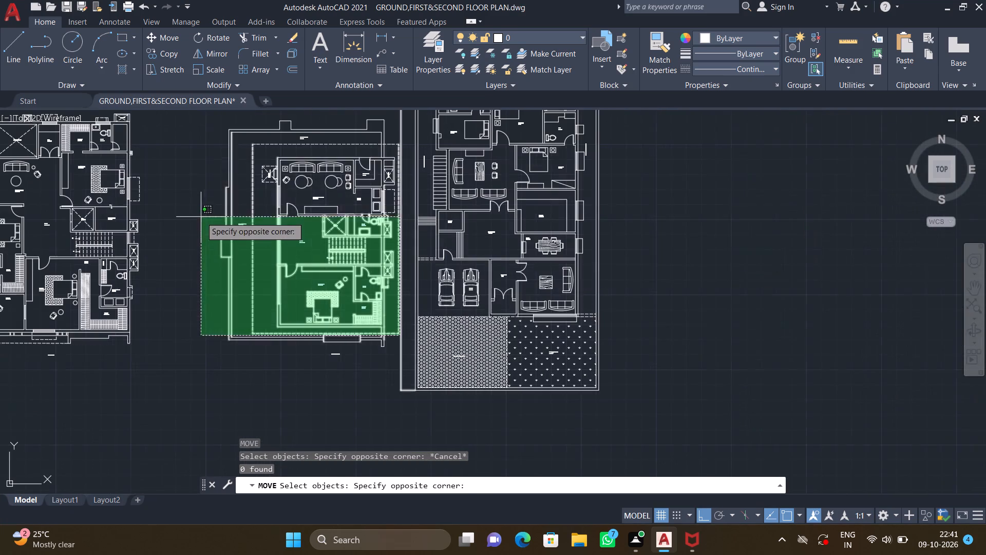
{"action": "middle_click_drag", "start_coordinate": [210, 171], "coordinate": [229, 240]}
{"action": "scroll", "coordinate": [239, 180], "scroll_direction": "up", "scroll_amount": 2}
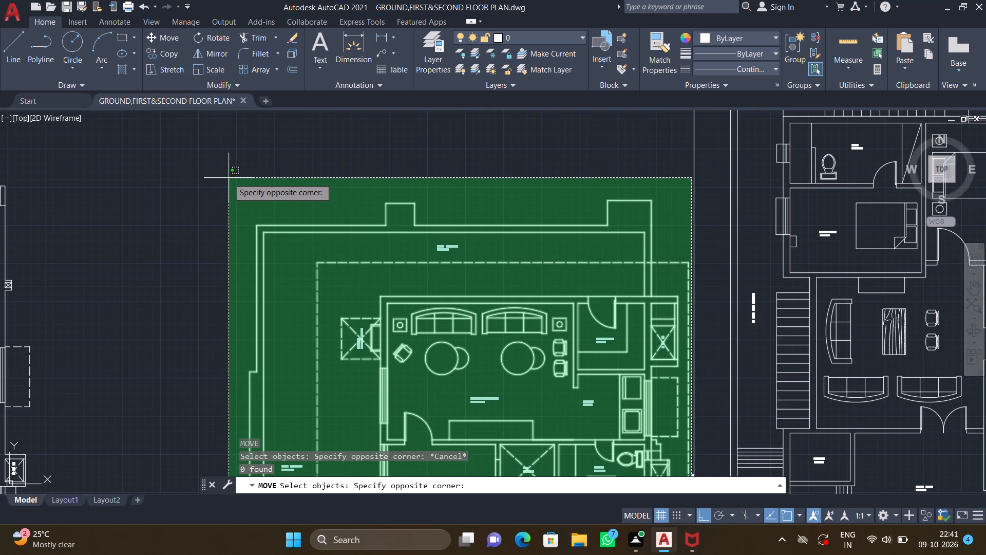
{"action": "left_click", "coordinate": [226, 176]}
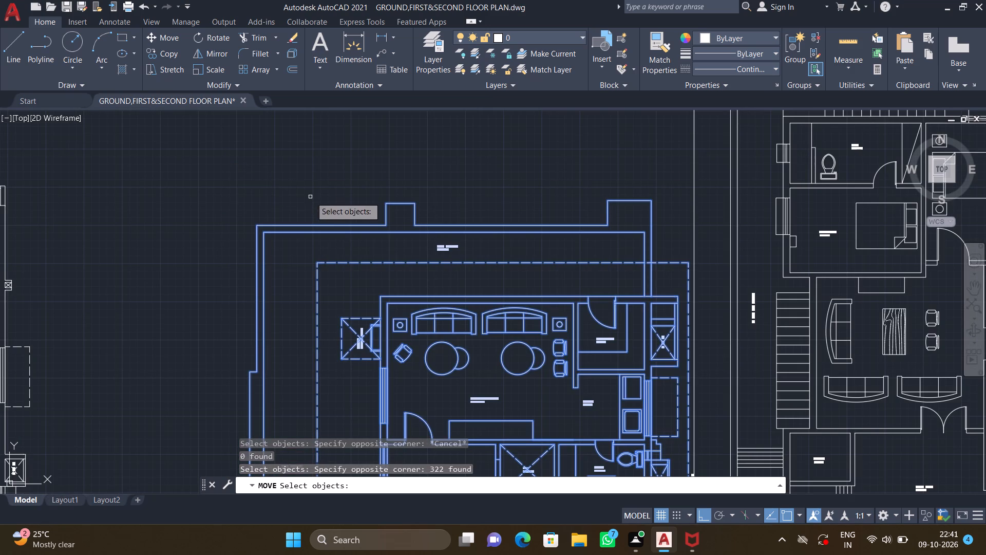
{"action": "scroll", "coordinate": [312, 199], "scroll_direction": "down", "scroll_amount": 1}
{"action": "middle_click_drag", "start_coordinate": [399, 310], "coordinate": [375, 213]}
{"action": "scroll", "coordinate": [377, 214], "scroll_direction": "down", "scroll_amount": 1}
{"action": "middle_click_drag", "start_coordinate": [400, 327], "coordinate": [393, 300]}
{"action": "scroll", "coordinate": [416, 318], "scroll_direction": "up", "scroll_amount": 2}
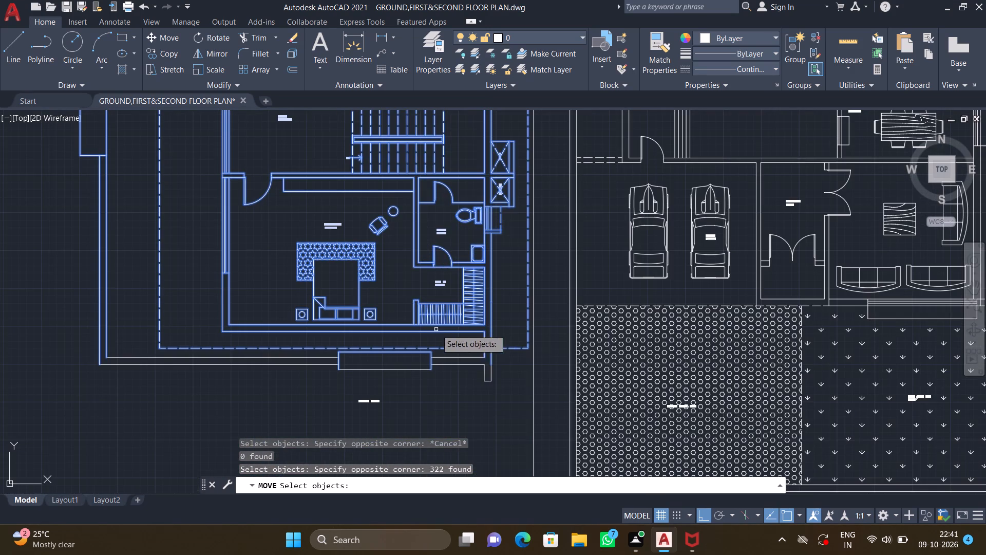
{"action": "left_click_drag", "start_coordinate": [492, 396], "coordinate": [483, 384]}
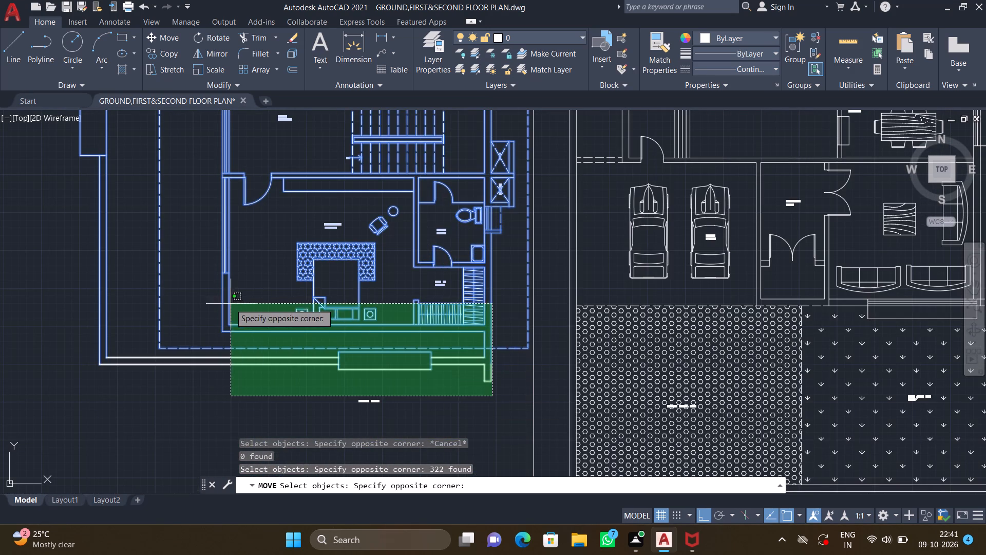
{"action": "left_click", "coordinate": [100, 307]}
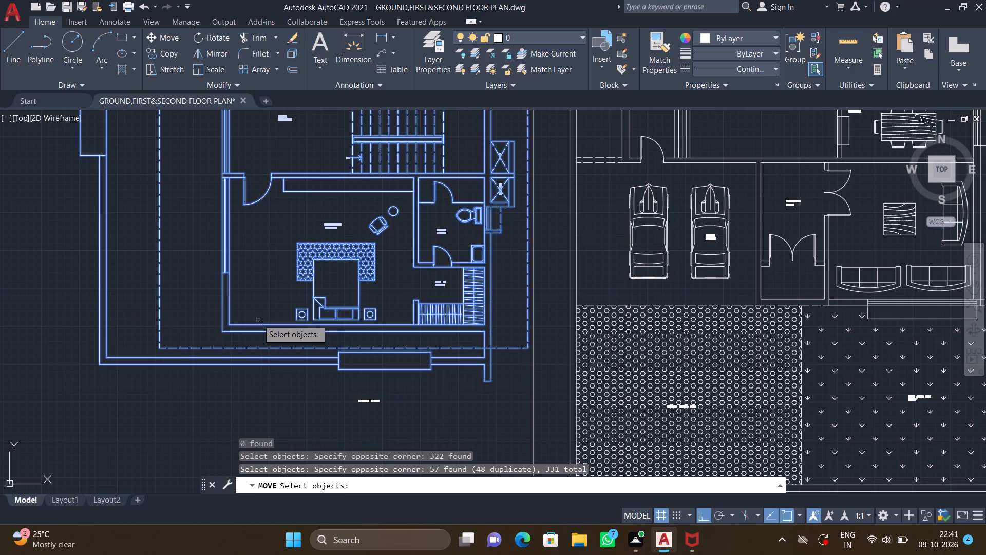
{"action": "scroll", "coordinate": [264, 320], "scroll_direction": "down", "scroll_amount": 1}
{"action": "scroll", "coordinate": [315, 284], "scroll_direction": "down", "scroll_amount": 3}
{"action": "middle_click_drag", "start_coordinate": [297, 251], "coordinate": [355, 323]}
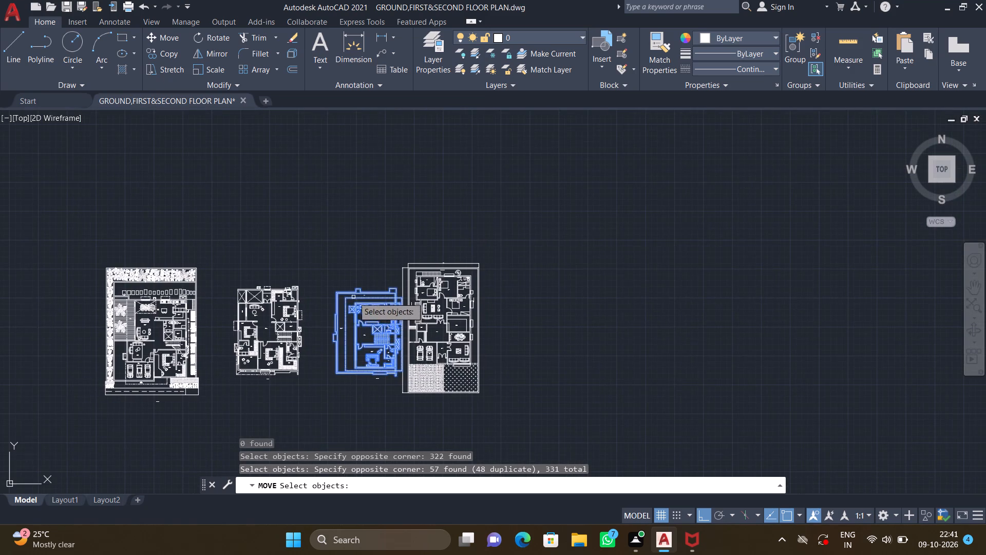
{"action": "scroll", "coordinate": [350, 297], "scroll_direction": "up", "scroll_amount": 2}
{"action": "key", "text": "Return"}
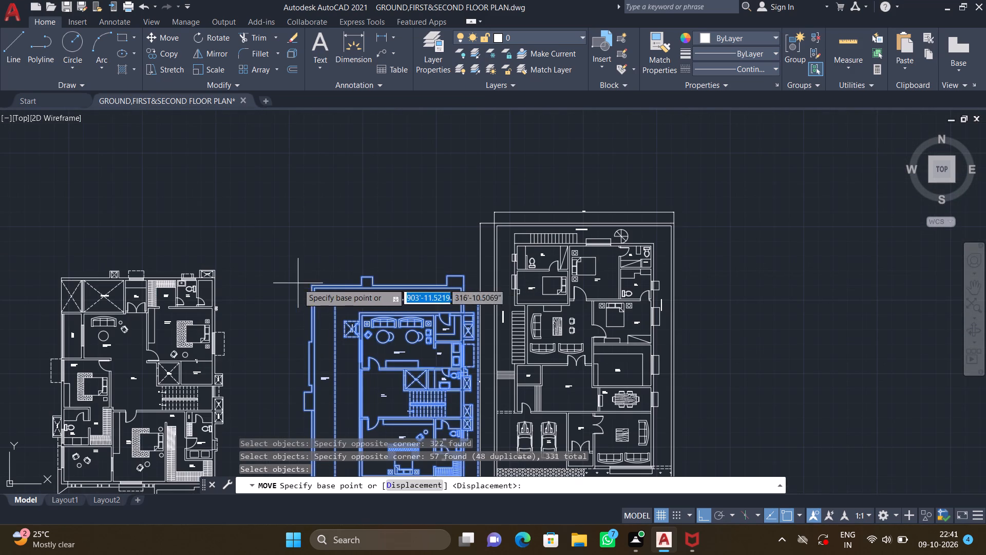
{"action": "scroll", "coordinate": [302, 285], "scroll_direction": "up", "scroll_amount": 3}
{"action": "left_click", "coordinate": [334, 286]}
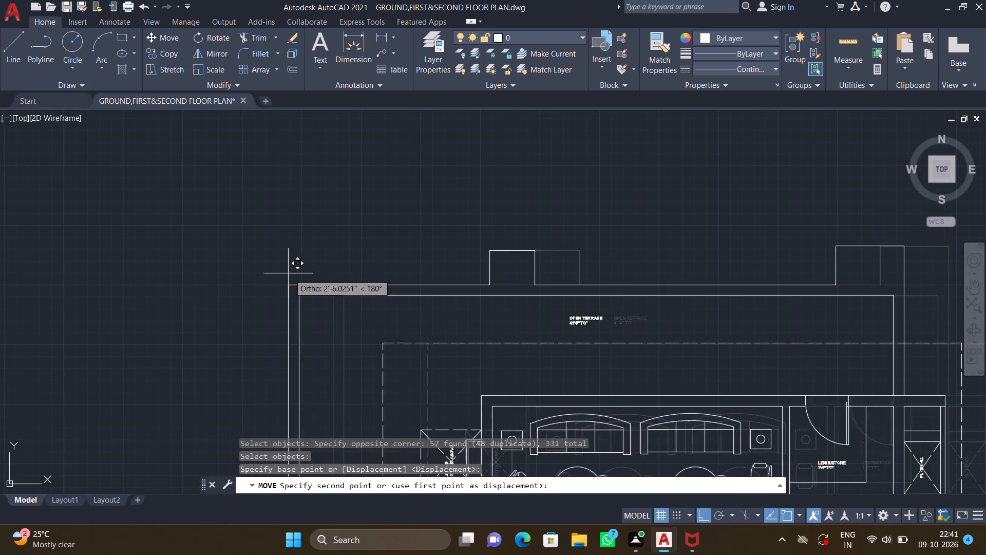
{"action": "scroll", "coordinate": [255, 266], "scroll_direction": "down", "scroll_amount": 2}
{"action": "left_click", "coordinate": [223, 264]}
{"action": "scroll", "coordinate": [317, 278], "scroll_direction": "down", "scroll_amount": 2}
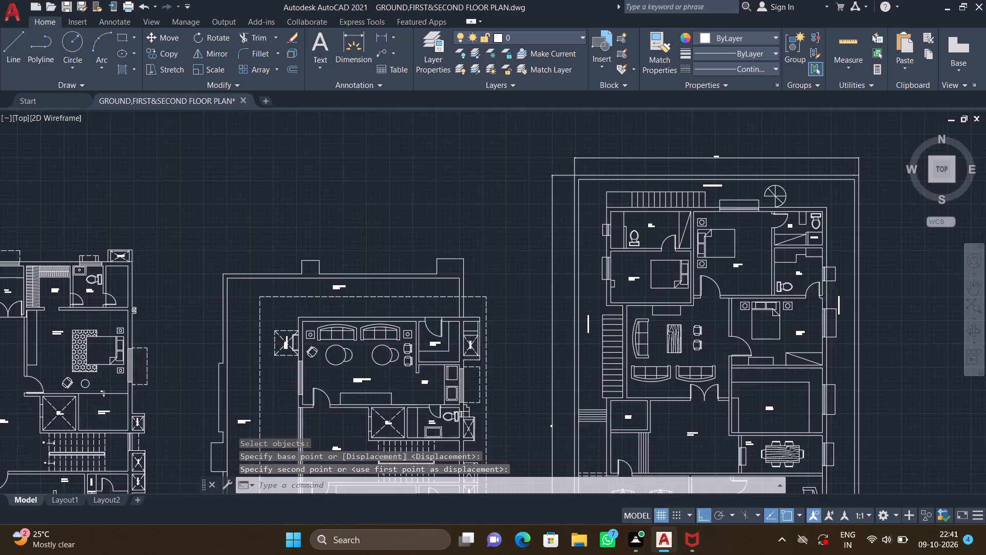
Move the entire landscaped westernmost floor plan straight east, closer to the floor plan beside it.
{"action": "scroll", "coordinate": [318, 278], "scroll_direction": "down", "scroll_amount": 2}
{"action": "middle_click_drag", "start_coordinate": [395, 325], "coordinate": [490, 319]}
{"action": "middle_click_drag", "start_coordinate": [551, 356], "coordinate": [629, 344]}
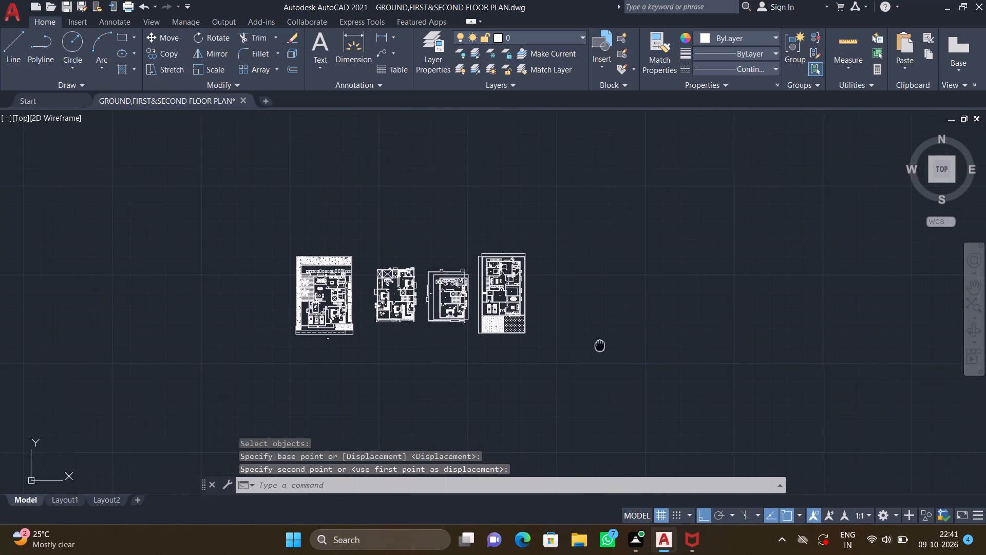
{"action": "middle_click_drag", "start_coordinate": [629, 344], "coordinate": [641, 351]}
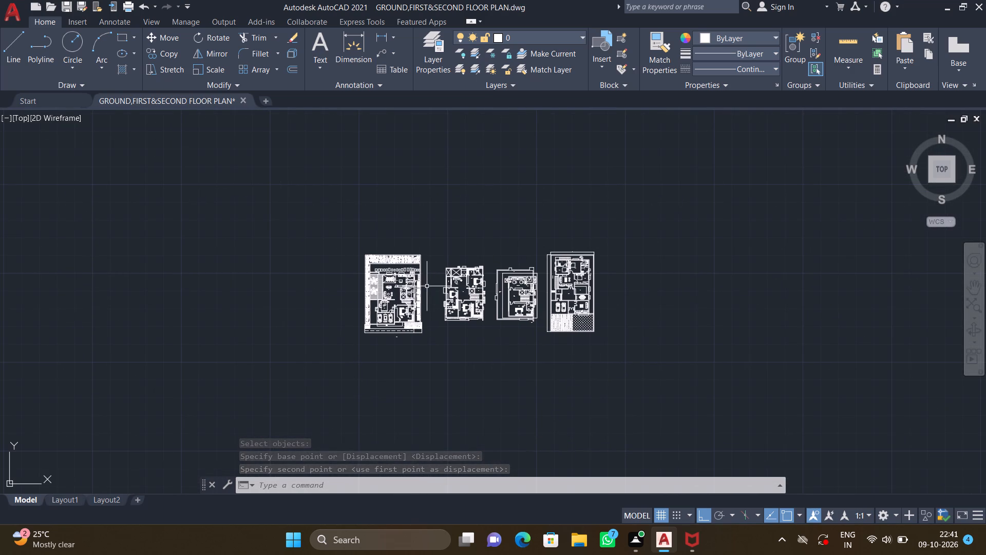
{"action": "scroll", "coordinate": [404, 284], "scroll_direction": "up", "scroll_amount": 2}
{"action": "middle_click_drag", "start_coordinate": [417, 287], "coordinate": [470, 288]}
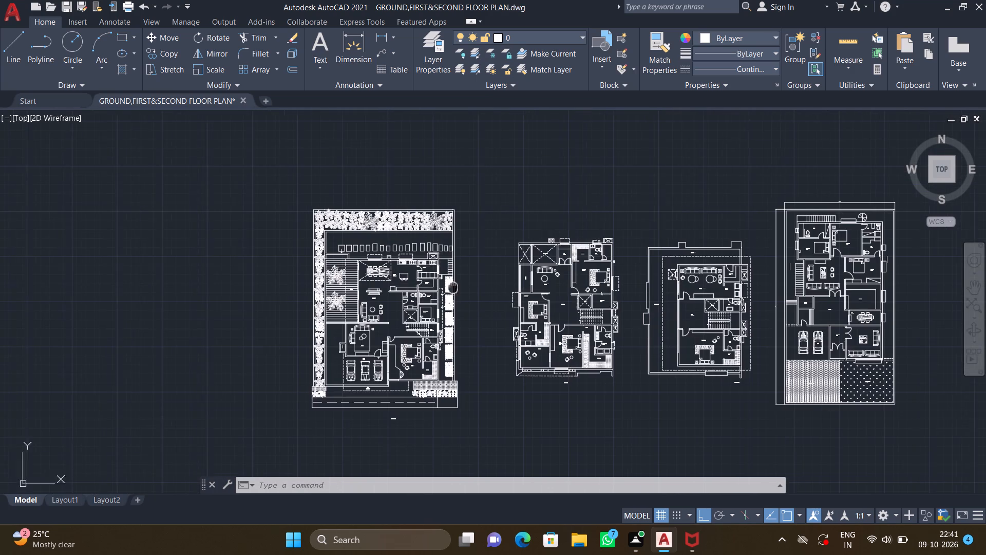
{"action": "middle_click_drag", "start_coordinate": [470, 288], "coordinate": [469, 288]}
{"action": "key", "text": "m"}
{"action": "key", "text": "Return"}
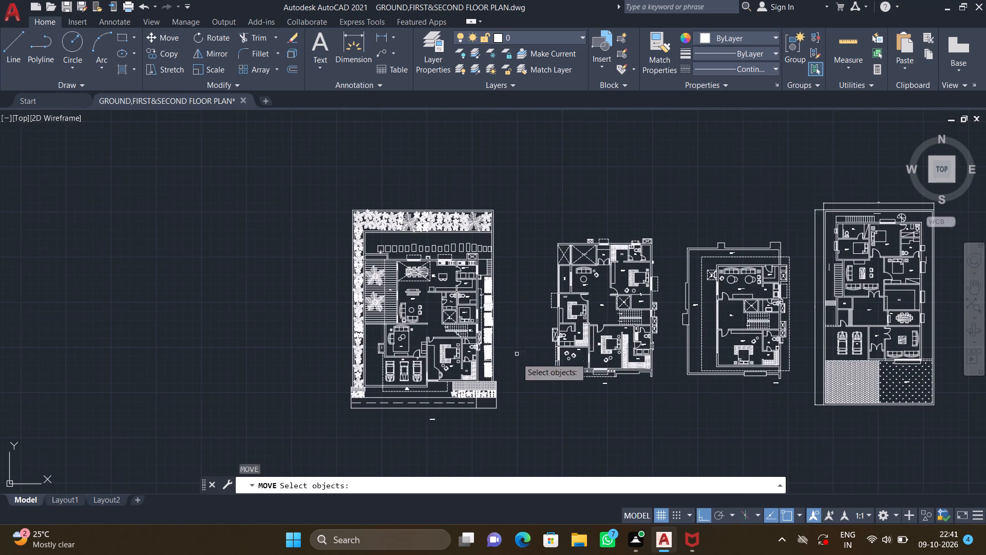
{"action": "left_click_drag", "start_coordinate": [518, 437], "coordinate": [513, 432]}
{"action": "left_click", "coordinate": [309, 141]}
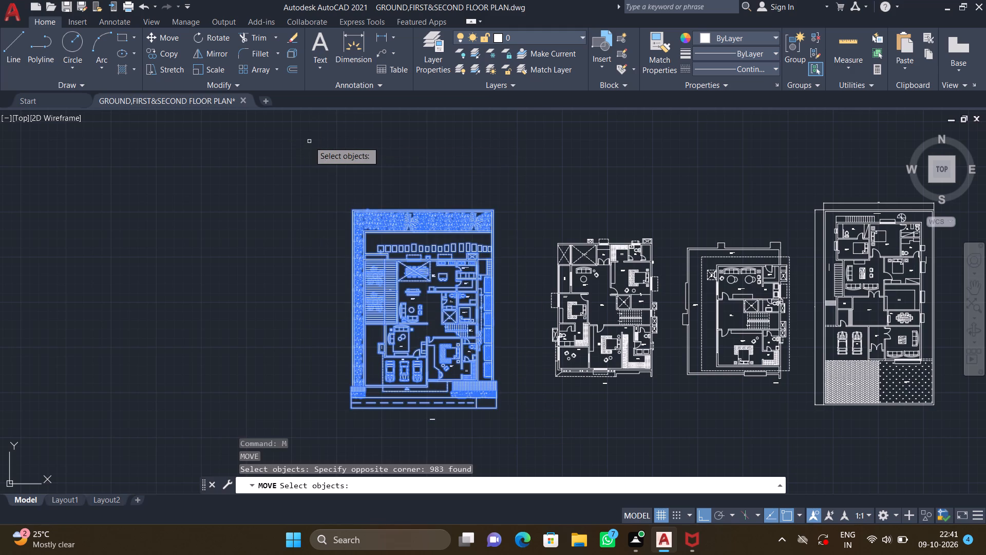
{"action": "key", "text": "Return"}
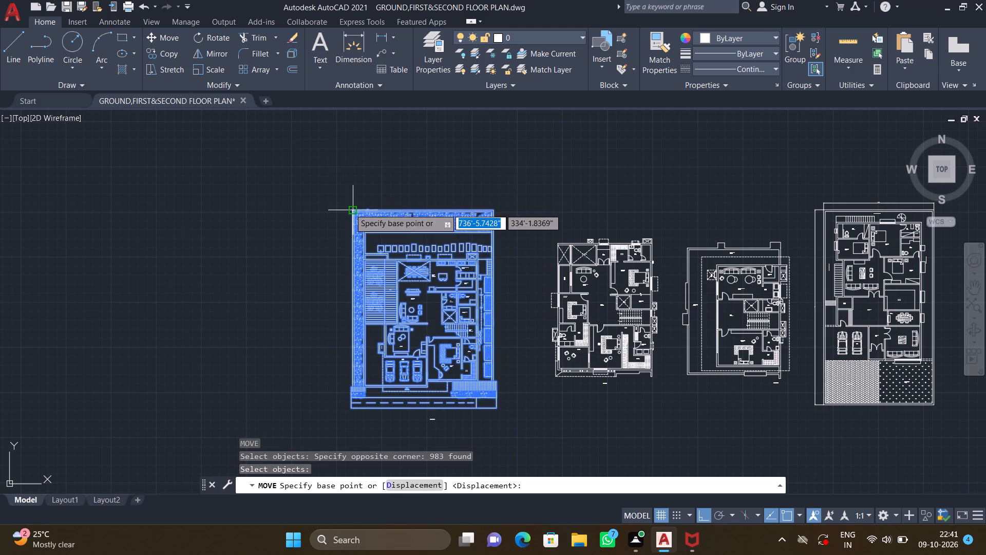
{"action": "left_click", "coordinate": [351, 209]}
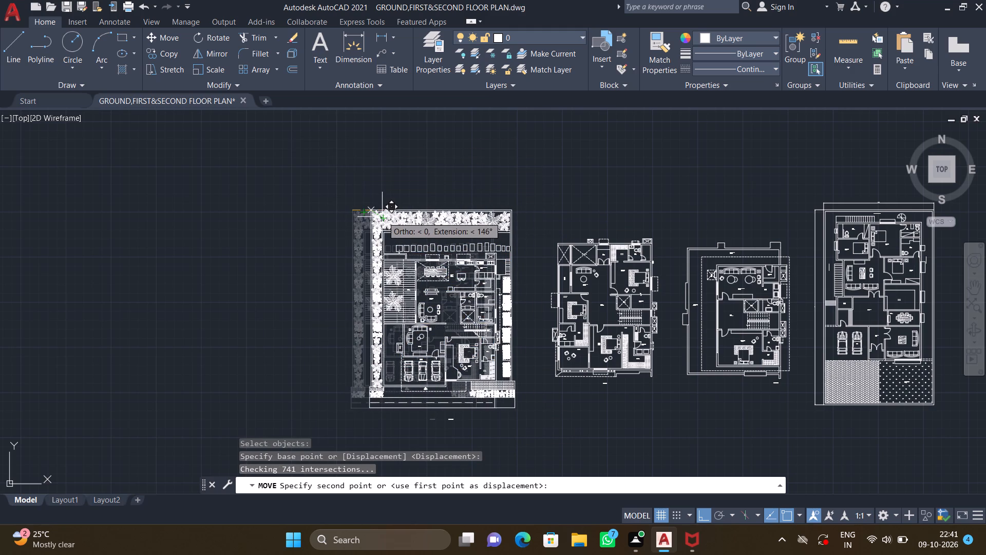
{"action": "left_click", "coordinate": [383, 217]}
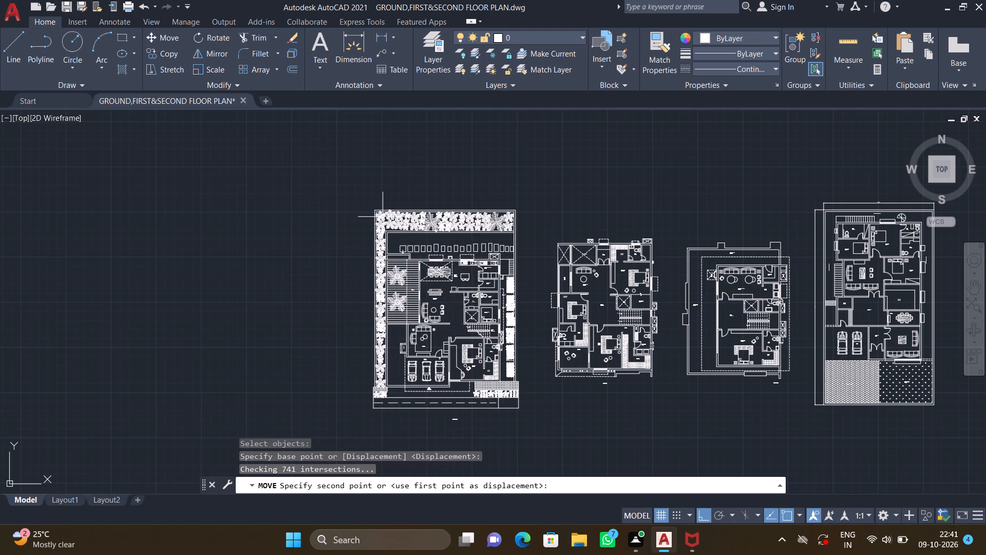
Set the lineweight of all objects in the four floor plans to ByLayer in their properties.
{"action": "scroll", "coordinate": [405, 238], "scroll_direction": "down", "scroll_amount": 2}
{"action": "middle_click_drag", "start_coordinate": [539, 346], "coordinate": [516, 339]}
{"action": "left_click_drag", "start_coordinate": [667, 356], "coordinate": [666, 356]}
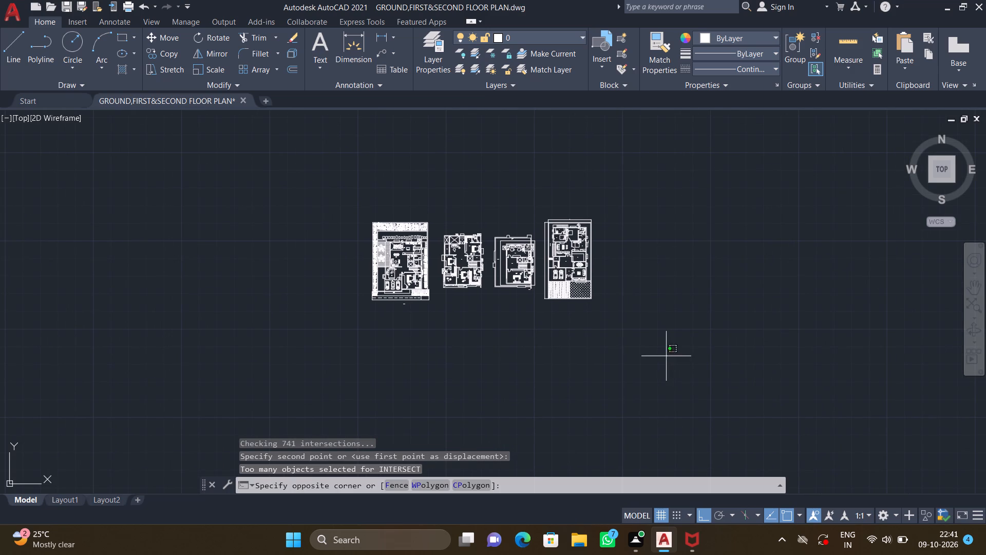
{"action": "left_click_drag", "start_coordinate": [666, 356], "coordinate": [651, 341]}
{"action": "left_click", "coordinate": [287, 158]}
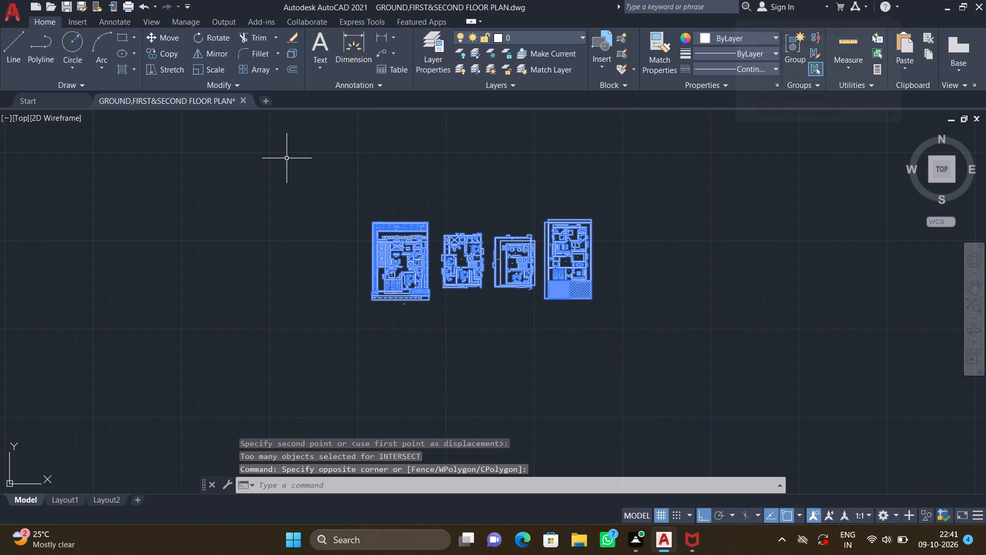
{"action": "type", "text": "PR"}
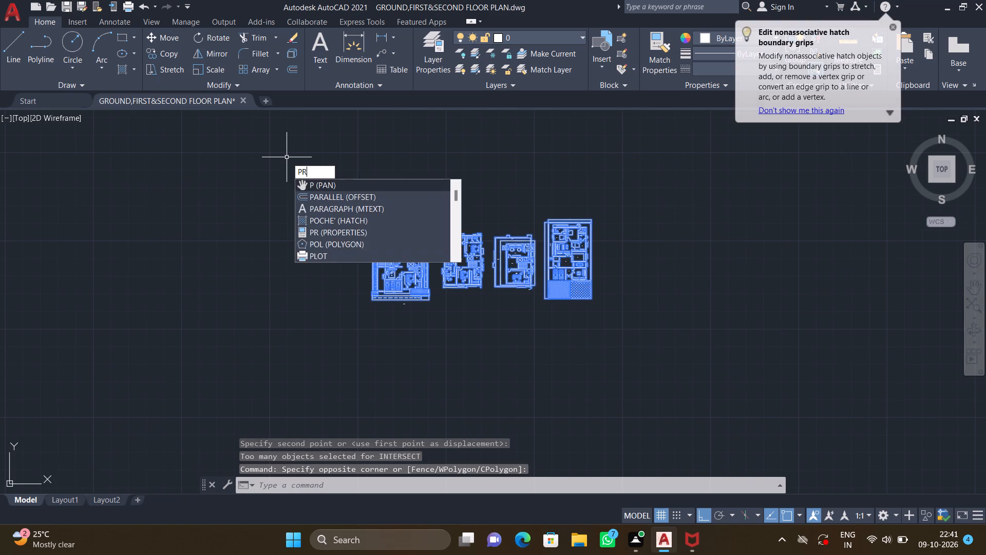
{"action": "key", "text": "Return"}
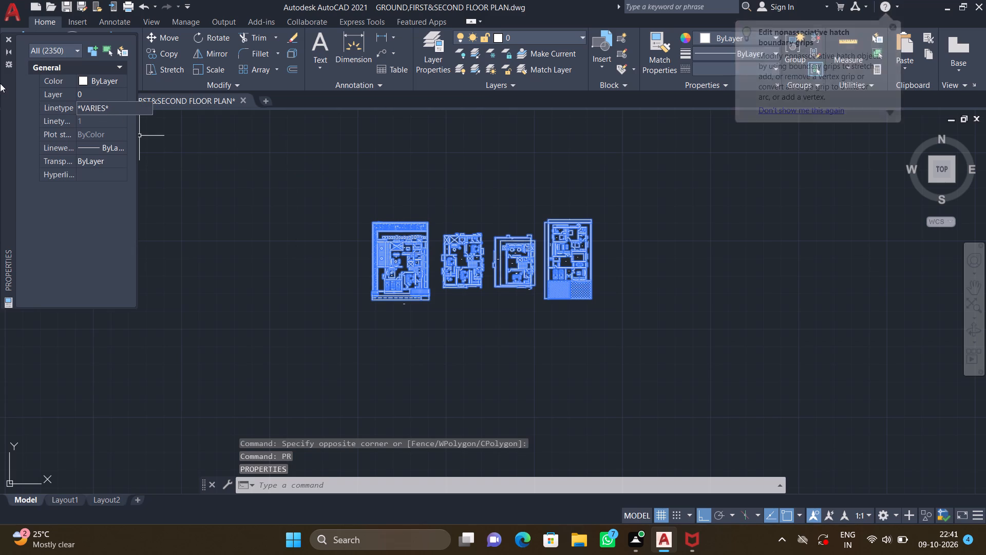
{"action": "left_click", "coordinate": [85, 149]}
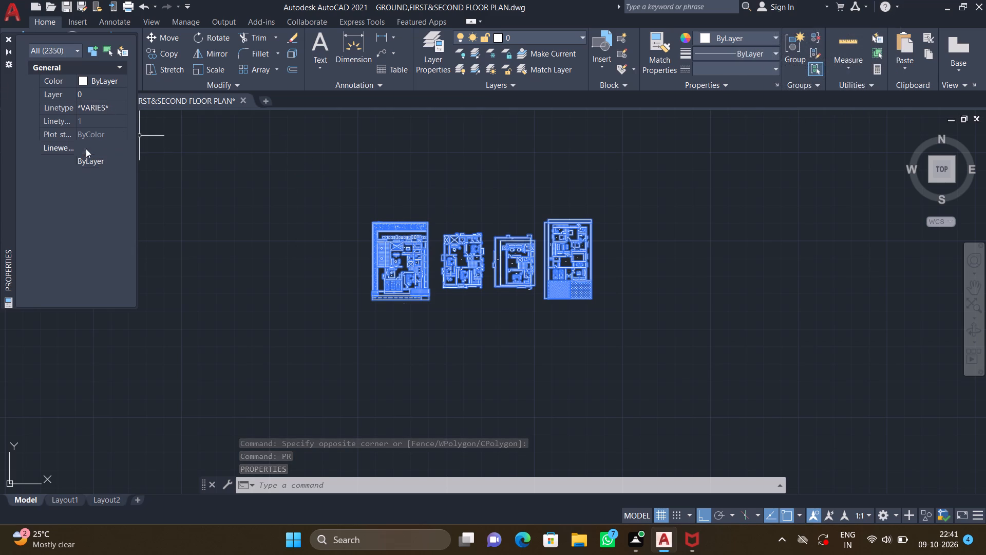
{"action": "left_click", "coordinate": [120, 147]}
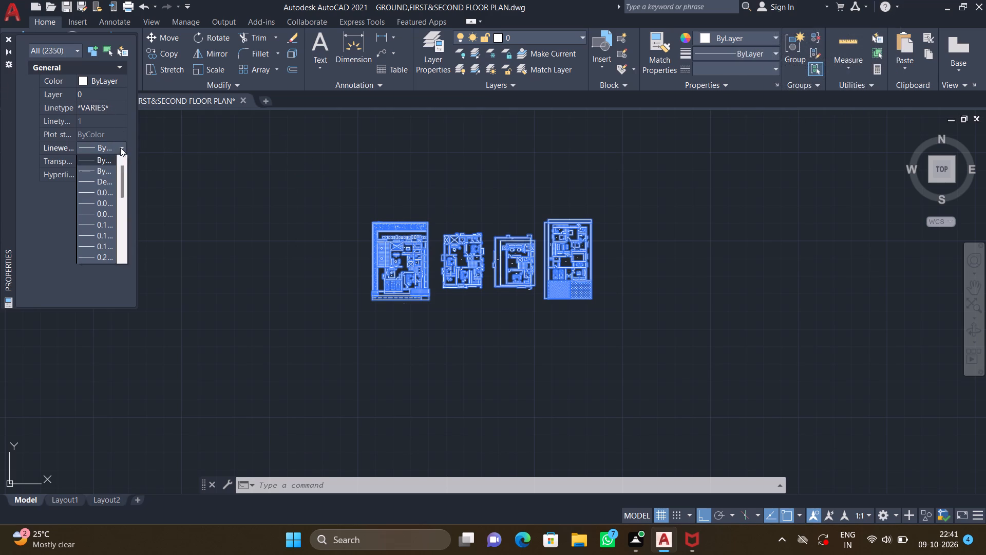
{"action": "scroll", "coordinate": [111, 164], "scroll_direction": "up", "scroll_amount": 5}
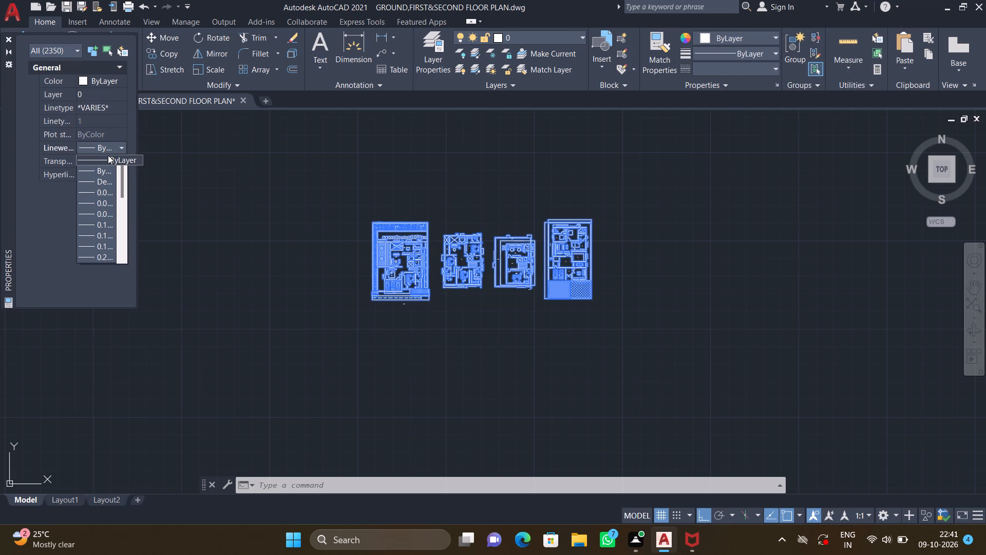
{"action": "left_click", "coordinate": [107, 158]}
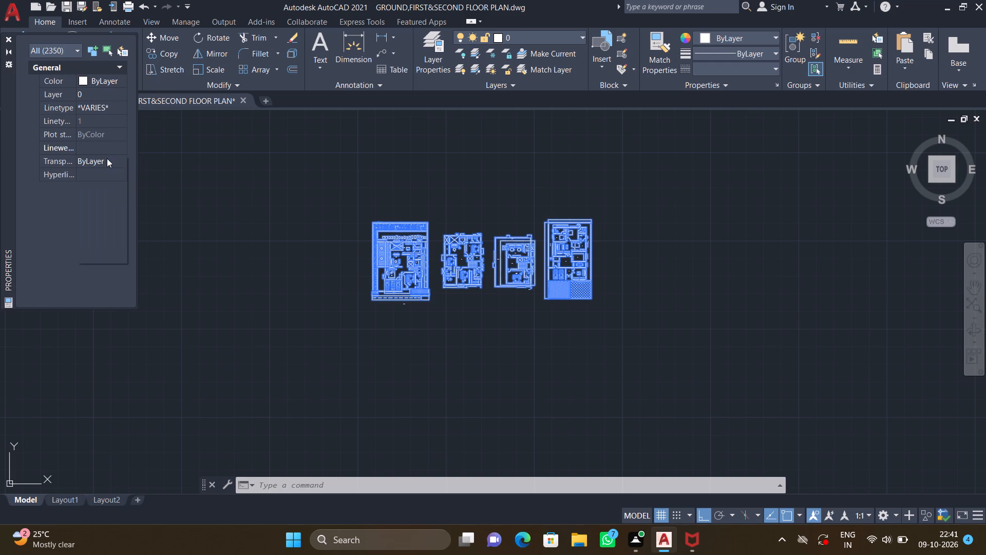
{"action": "left_click", "coordinate": [10, 39]}
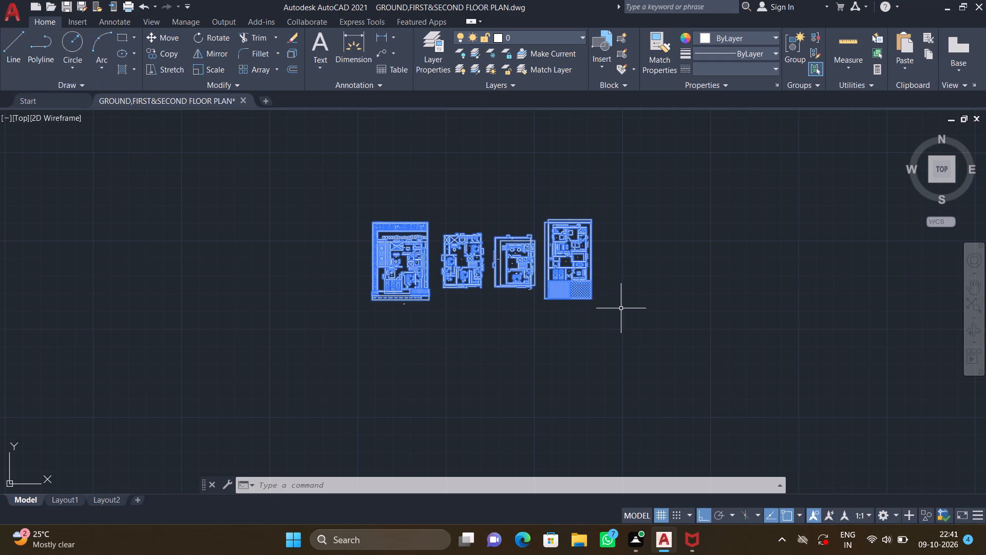
{"action": "key", "text": "Escape"}
Save the drawing with Save As under the name GROUND,FIRST&SECOND FLOOR PLAN, picking Desktop as the location.
{"action": "scroll", "coordinate": [591, 294], "scroll_direction": "up", "scroll_amount": 2}
{"action": "middle_click_drag", "start_coordinate": [591, 295], "coordinate": [675, 355]}
{"action": "middle_click_drag", "start_coordinate": [672, 360], "coordinate": [701, 387]}
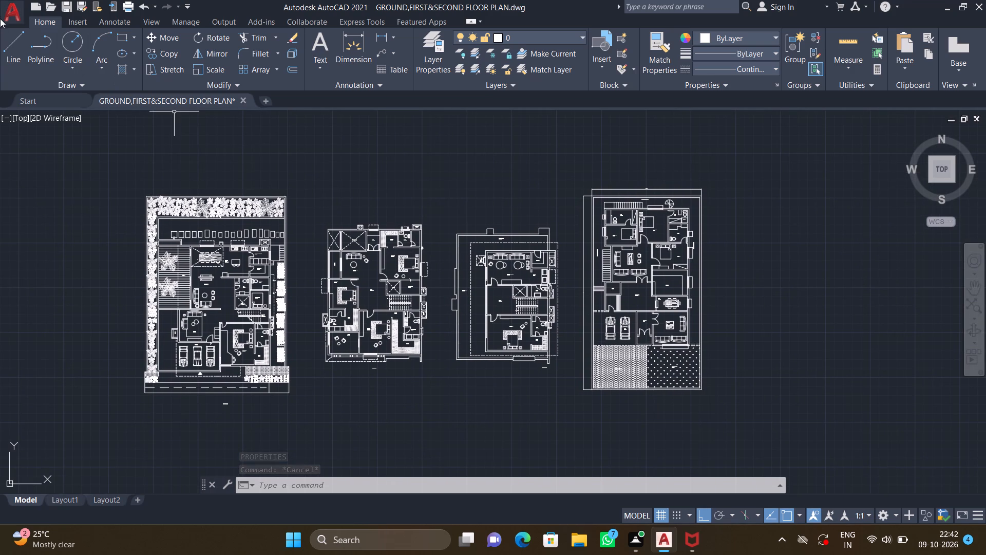
{"action": "left_click", "coordinate": [12, 12]}
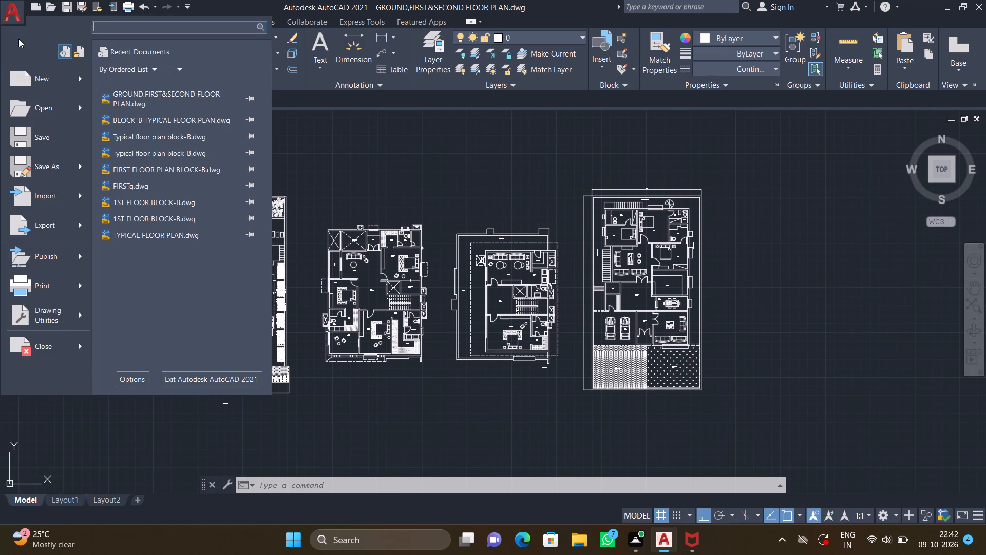
{"action": "left_click", "coordinate": [58, 168]}
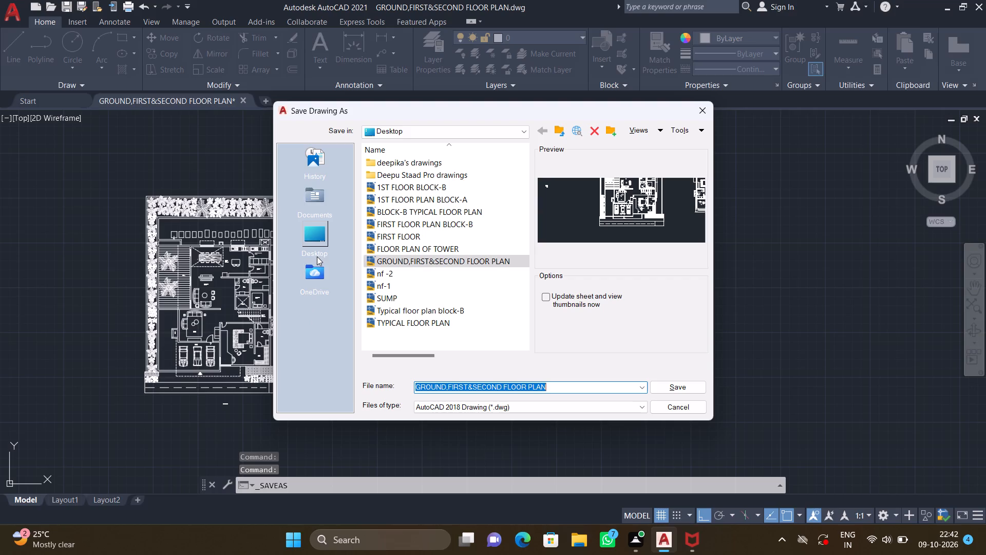
{"action": "left_click", "coordinate": [313, 250]}
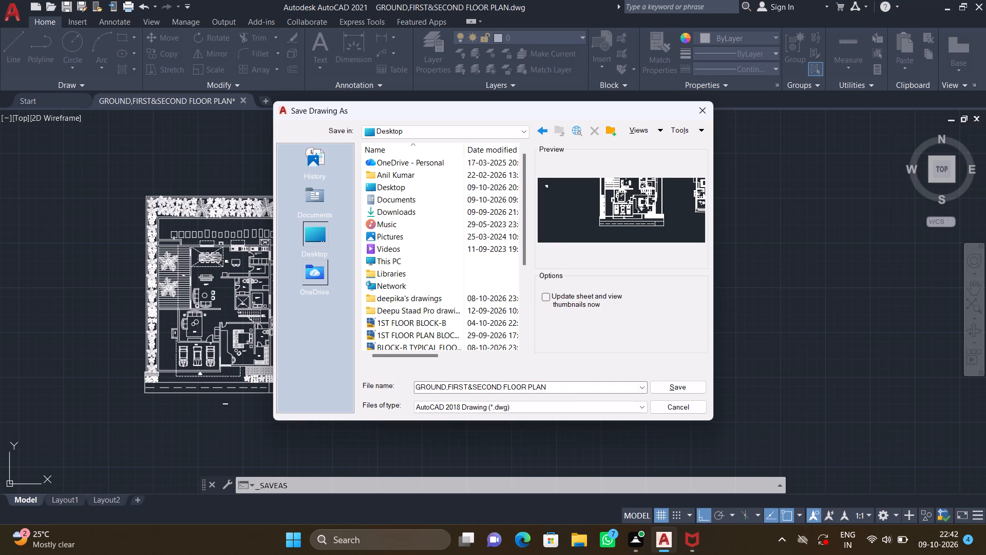
{"action": "key", "text": "Return"}
{"action": "key", "text": "Return"}
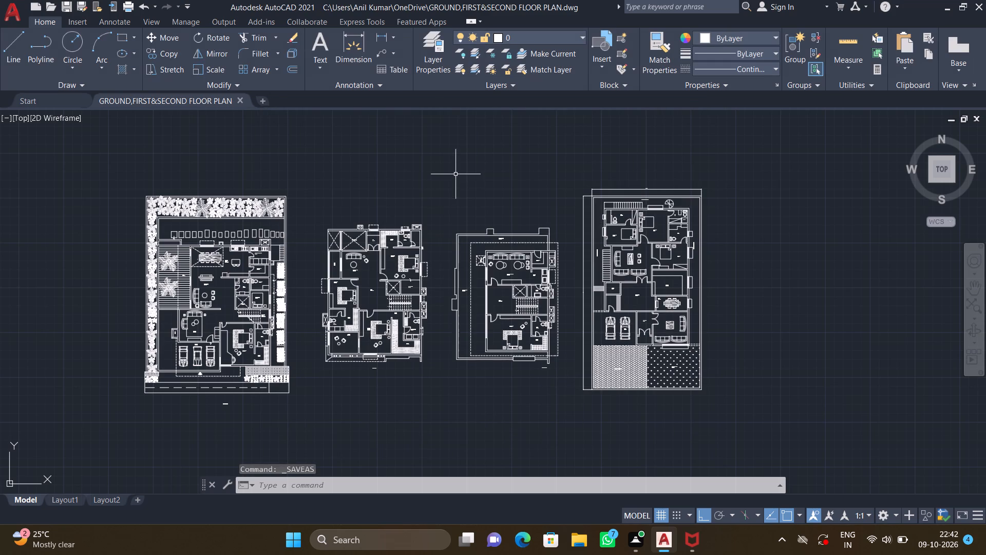
Close the saved drawing and exit the program.
{"action": "double_click", "coordinate": [11, 6]}
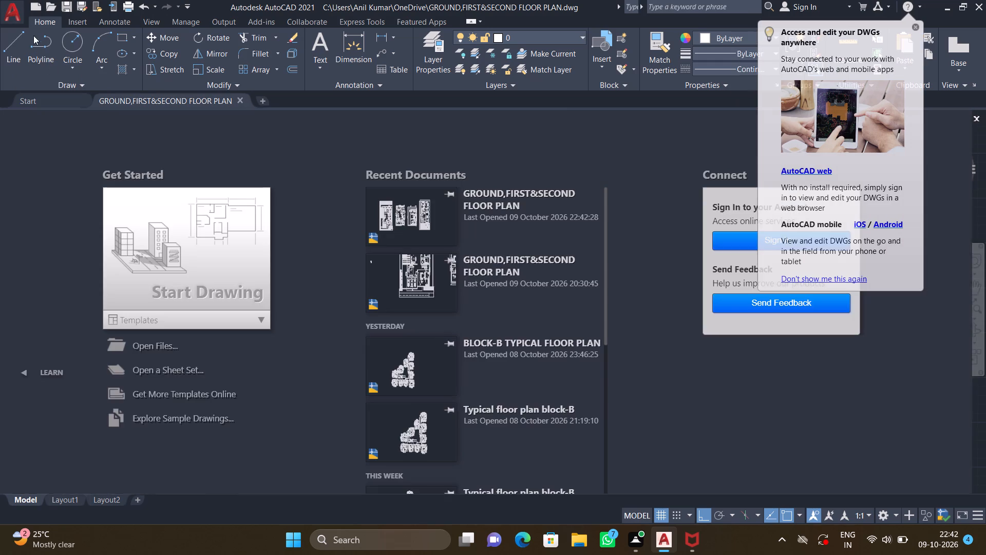
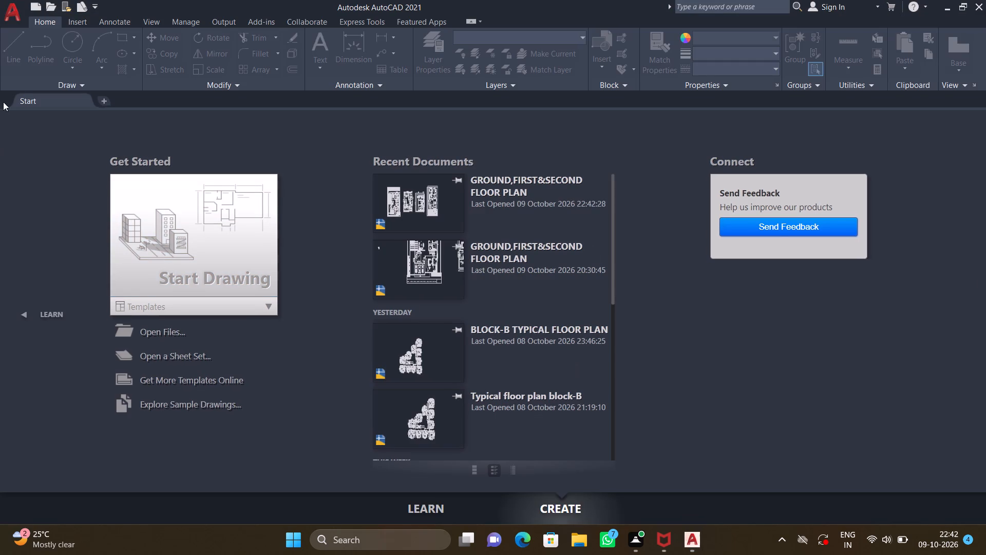
Reopen the most recently used GROUND,FIRST&SECOND FLOOR PLAN drawing from the recent documents.
{"action": "left_click", "coordinate": [410, 208]}
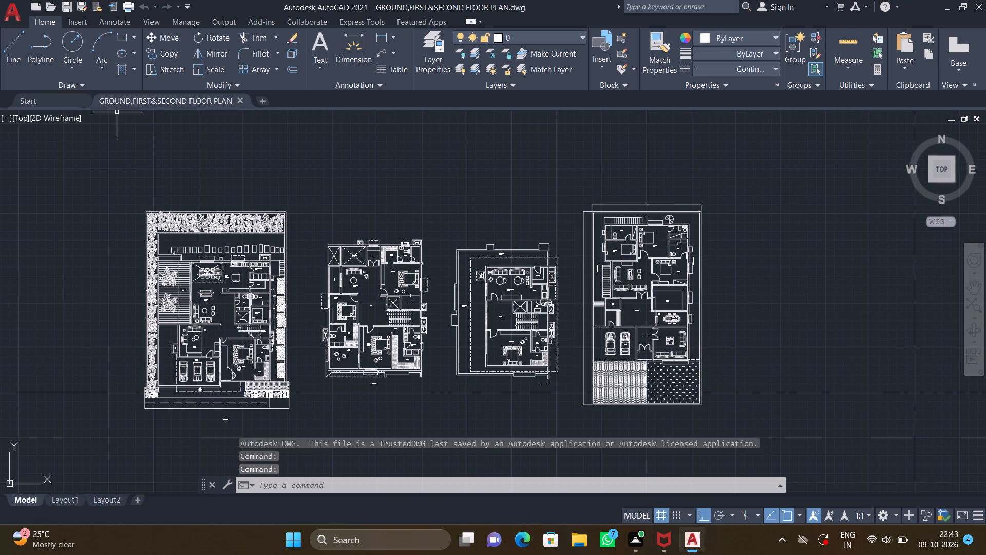
Save a copy of the drawing to the Desktop under the name GF,1ST&2ND FLOOR PLAN.
{"action": "left_click", "coordinate": [9, 13]}
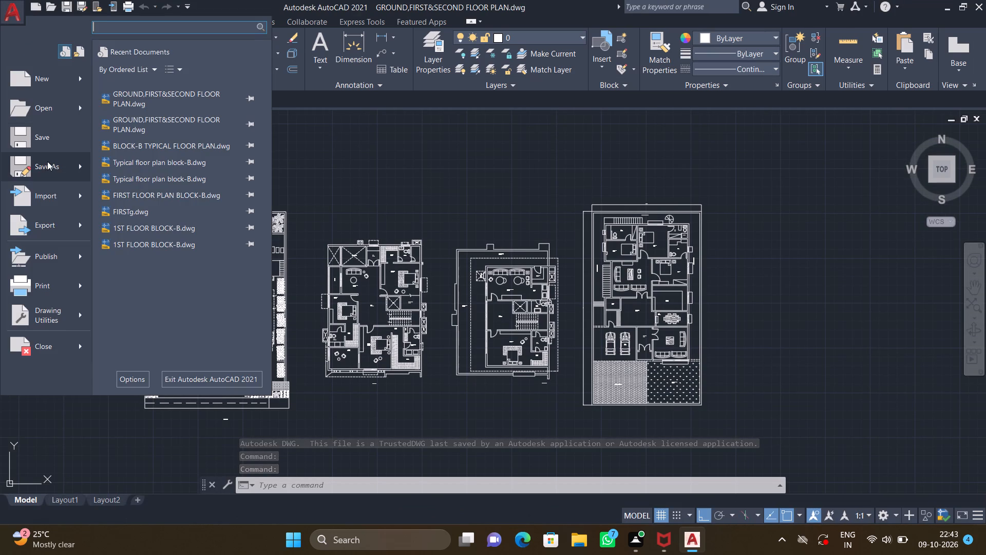
{"action": "left_click", "coordinate": [48, 167]}
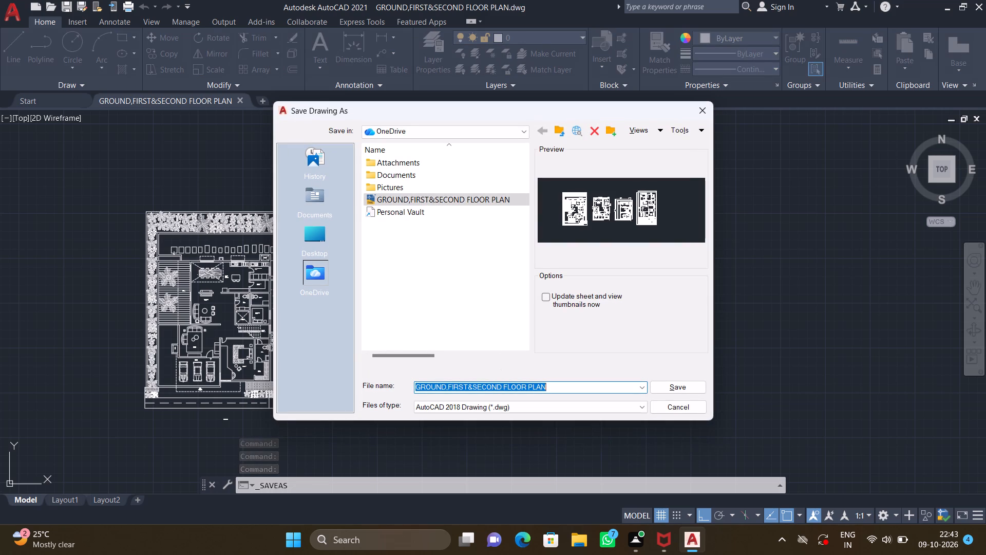
{"action": "key", "text": "BackSpace"}
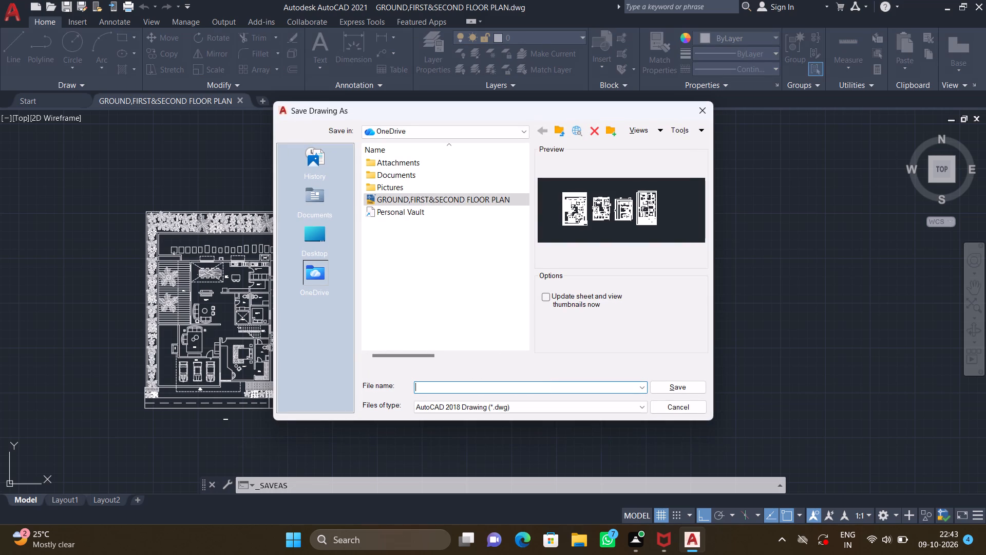
{"action": "type", "text": "GF"}
{"action": "key", "text": "comma"}
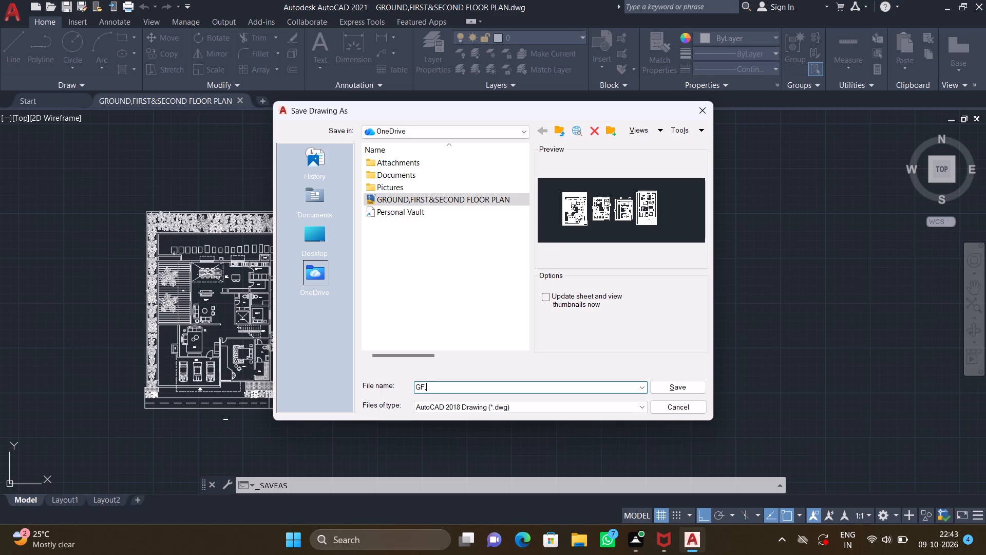
{"action": "type", "text": "1ST"}
{"action": "key", "text": "shift+ampersand"}
{"action": "key", "text": "2"}
{"action": "type", "text": "ND"}
{"action": "key", "text": "space"}
{"action": "type", "text": "FLOOR"}
{"action": "key", "text": "space"}
{"action": "type", "text": "PLAN"}
{"action": "left_click", "coordinate": [314, 237]}
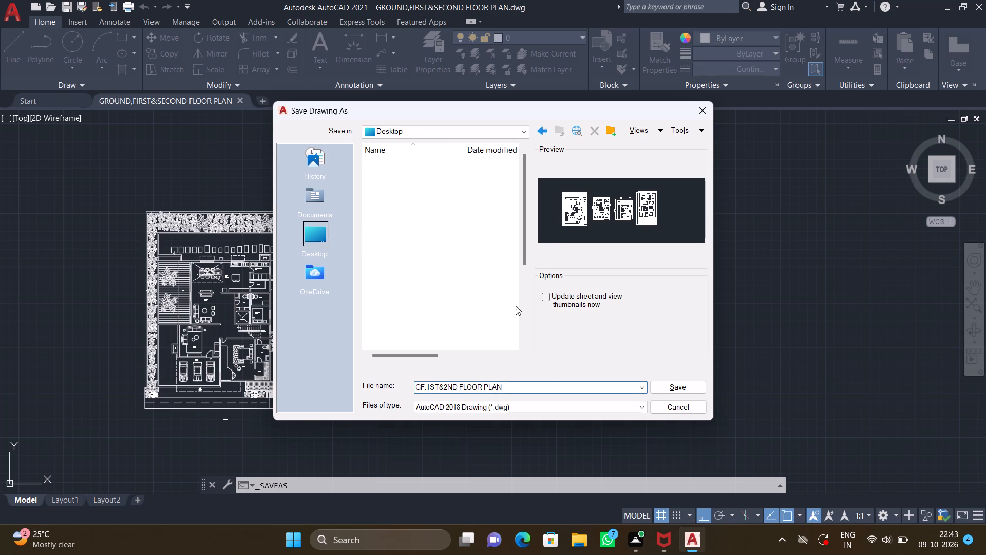
{"action": "left_click", "coordinate": [660, 389]}
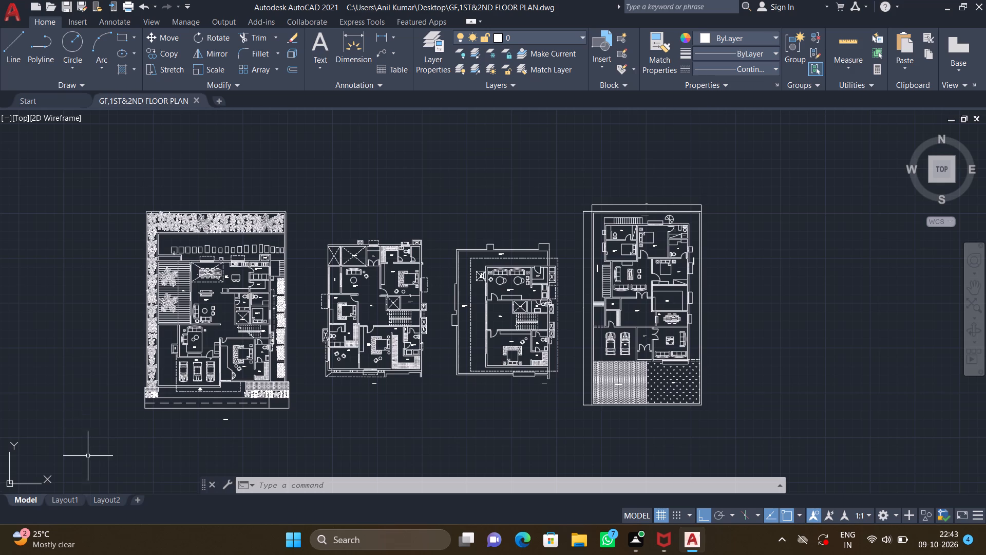
Switch to Layout1 and delete the default viewport from its sheet.
{"action": "left_click", "coordinate": [69, 501]}
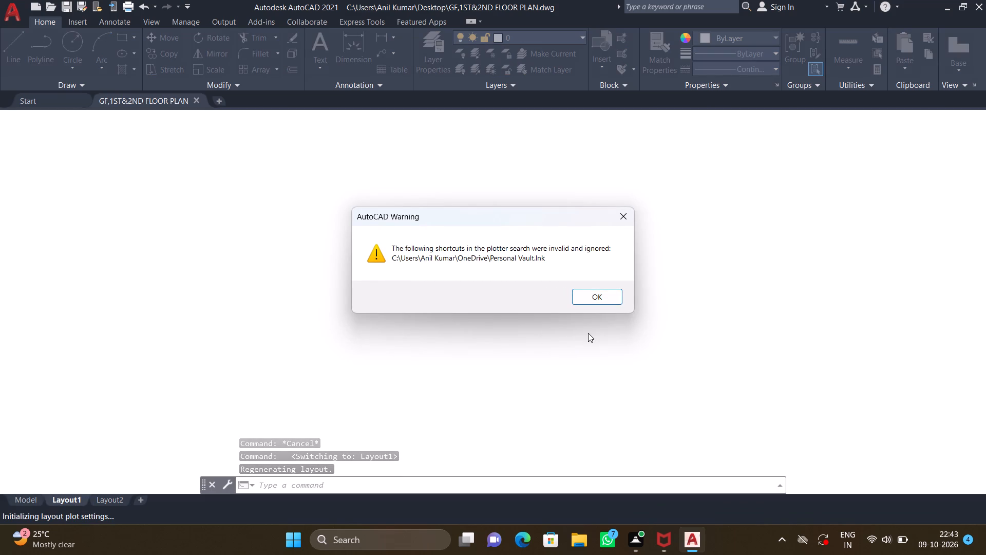
{"action": "left_click", "coordinate": [617, 215]}
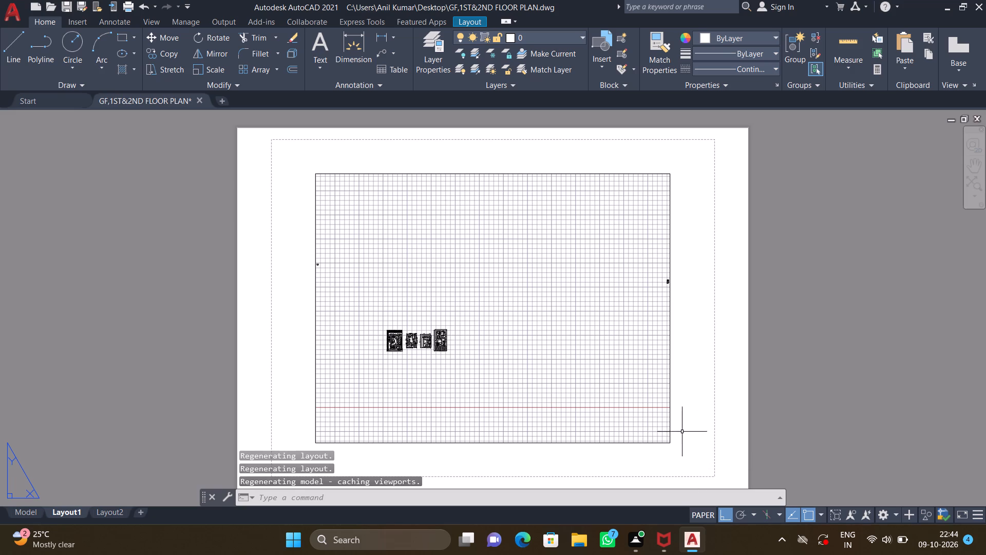
{"action": "middle_click_drag", "start_coordinate": [693, 442], "coordinate": [665, 394]}
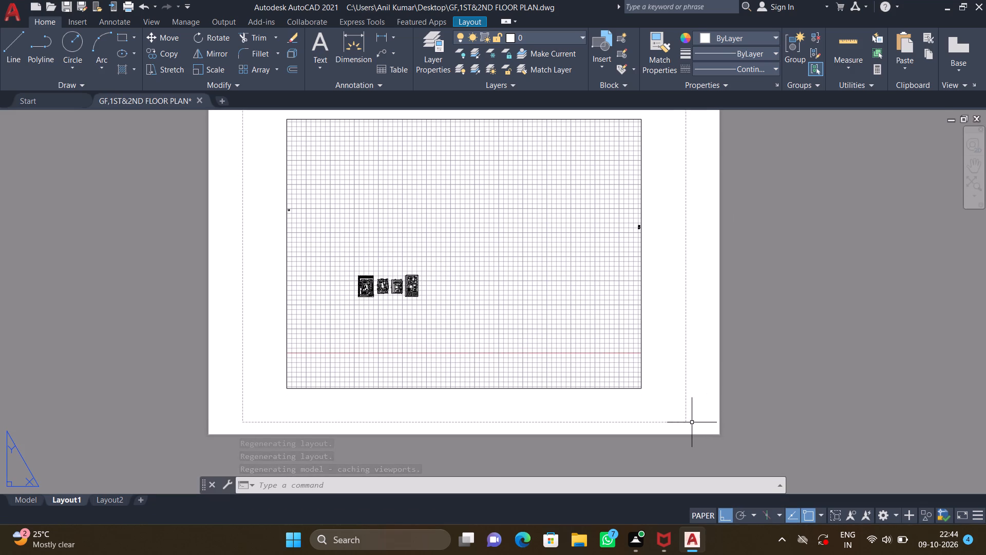
{"action": "left_click", "coordinate": [692, 421]}
{"action": "middle_click_drag", "start_coordinate": [577, 335], "coordinate": [617, 387]}
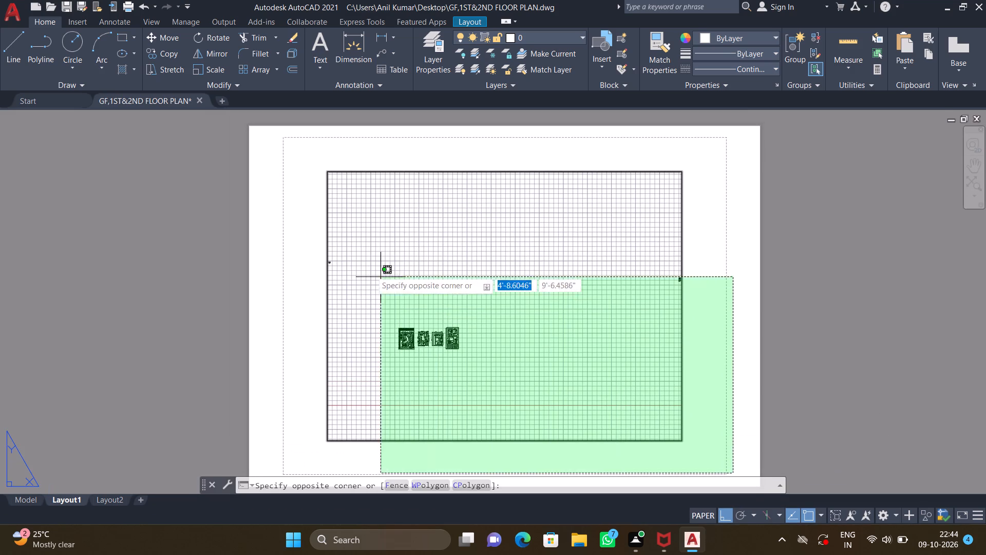
{"action": "left_click", "coordinate": [266, 129]}
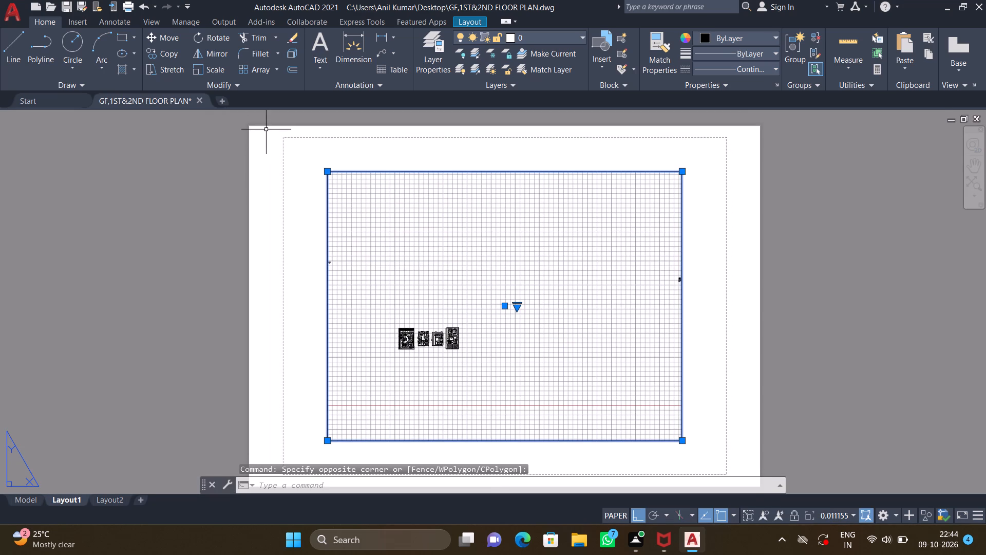
{"action": "key", "text": "Delete"}
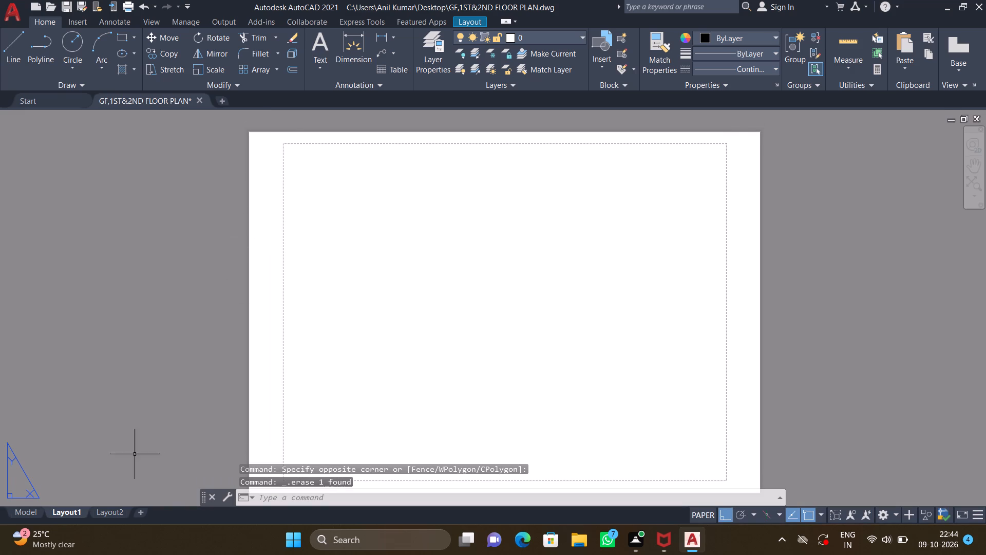
Modify Layout1's page setup to use the DWG To PDF.pc3 plotter and the monochrome.ctb plot style table.
{"action": "right_click", "coordinate": [70, 510]}
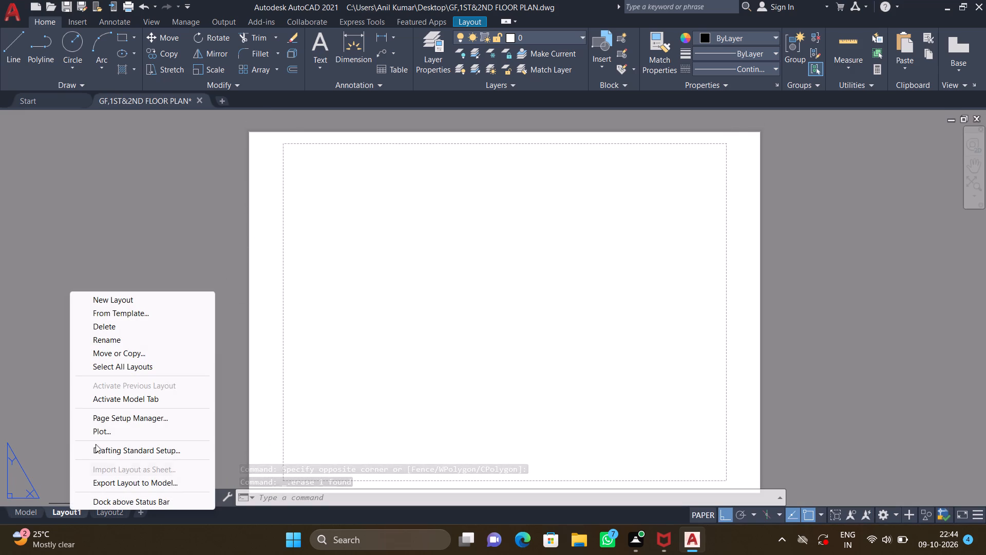
{"action": "left_click", "coordinate": [123, 418]}
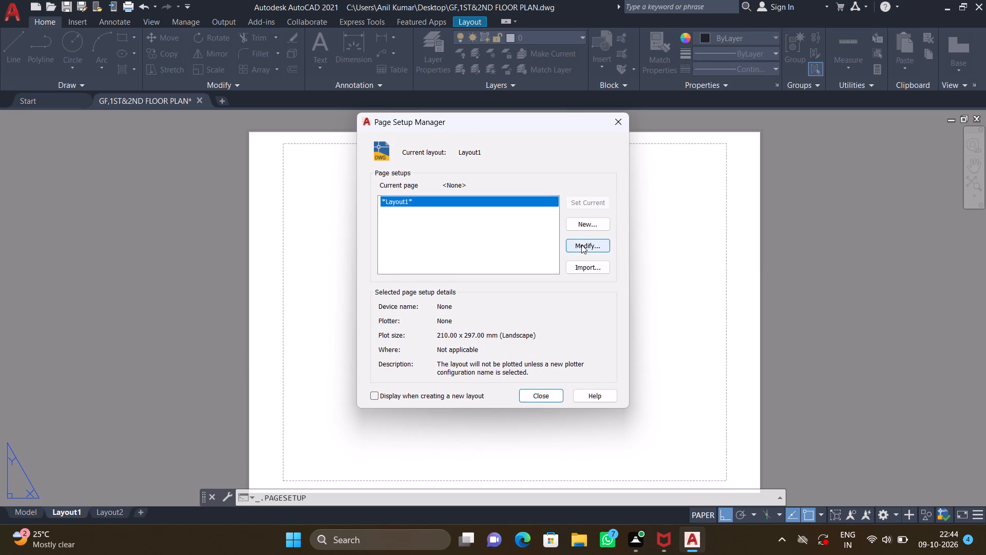
{"action": "left_click", "coordinate": [581, 245]}
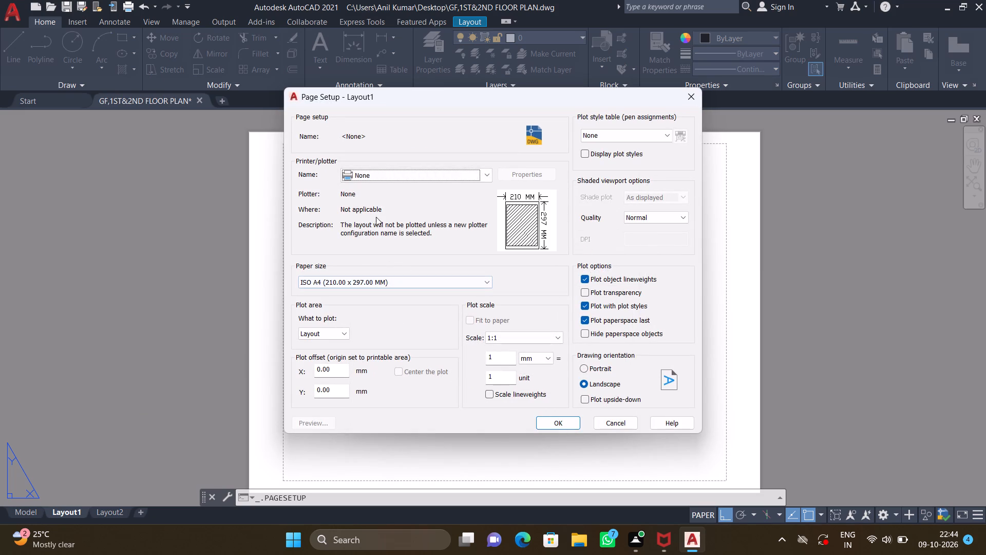
{"action": "left_click", "coordinate": [376, 176]}
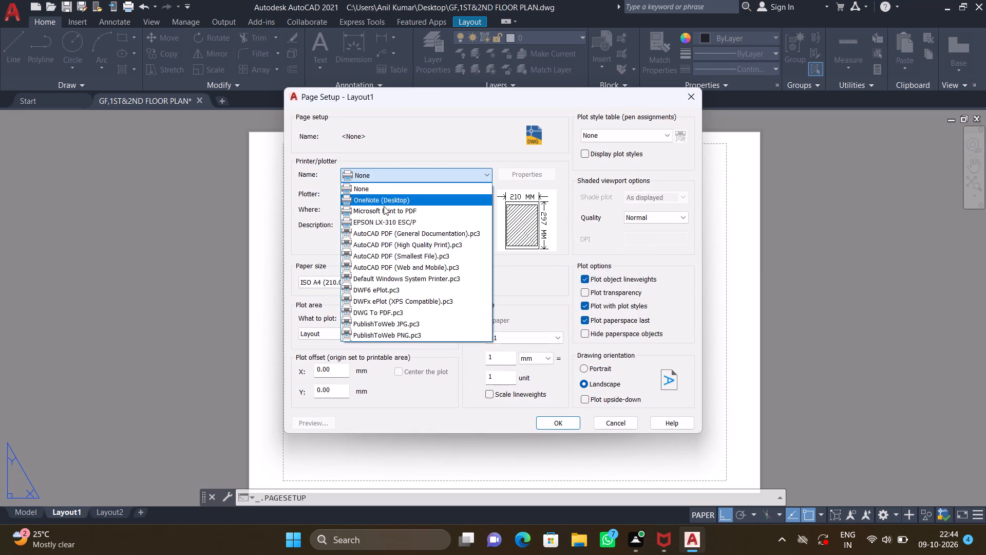
{"action": "left_click", "coordinate": [392, 314]}
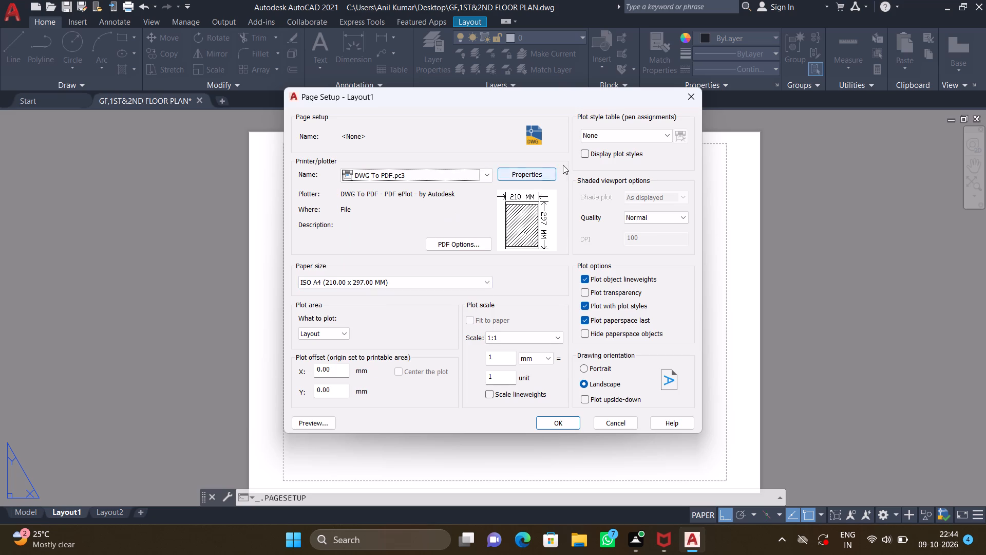
{"action": "left_click", "coordinate": [597, 136]}
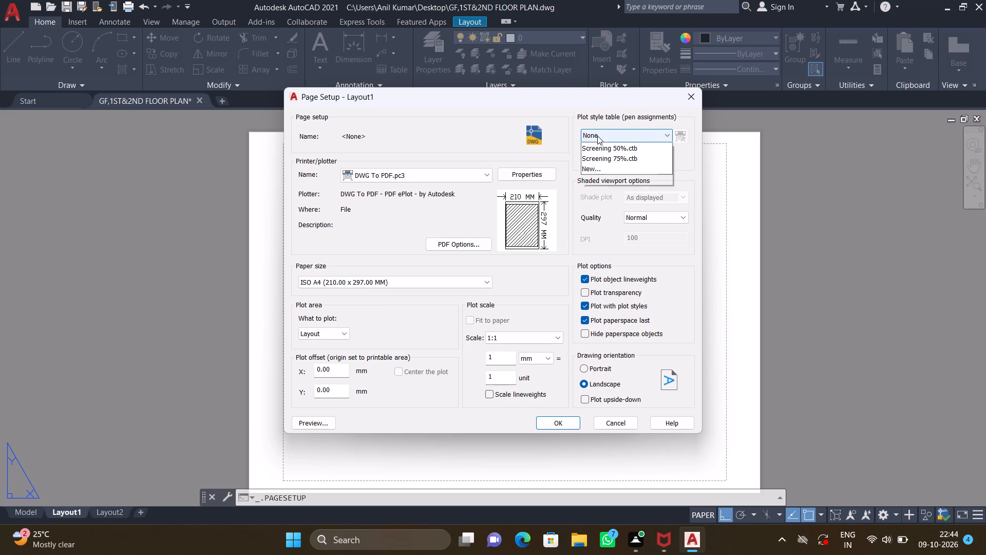
{"action": "left_click", "coordinate": [599, 198]}
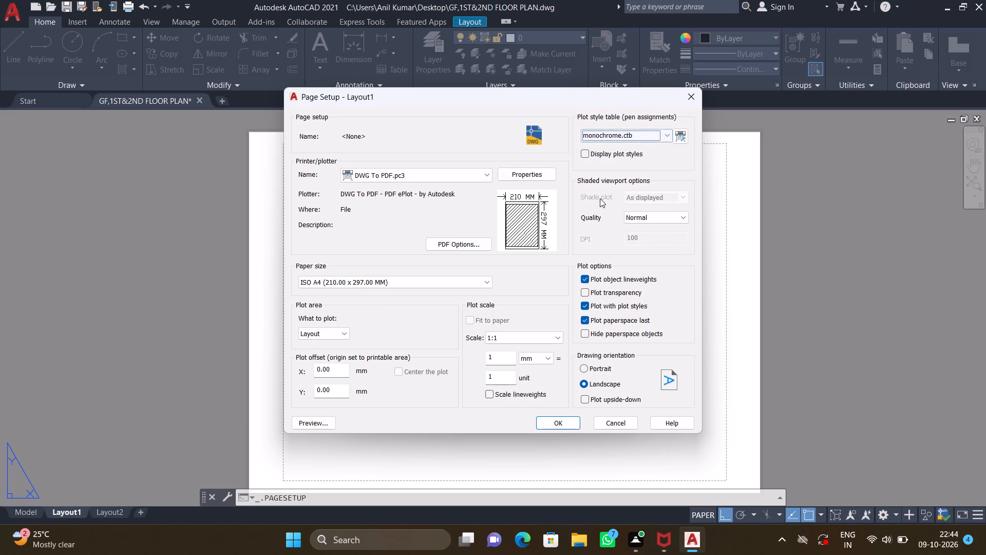
{"action": "left_click", "coordinate": [552, 420]}
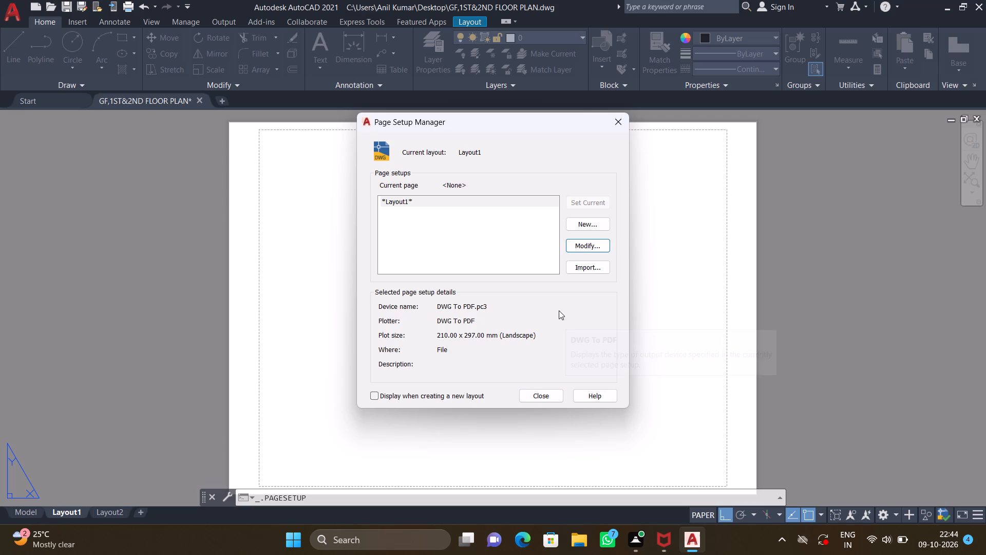
{"action": "left_click", "coordinate": [547, 395]}
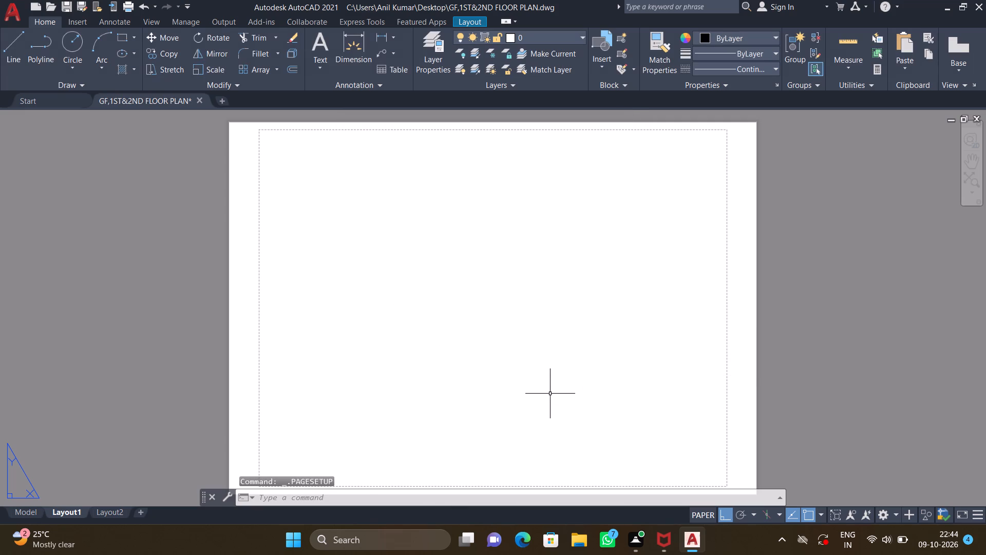
Create a rectangular viewport with MVIEW that covers nearly the whole Layout1 sheet.
{"action": "key", "text": "m"}
{"action": "key", "text": "v"}
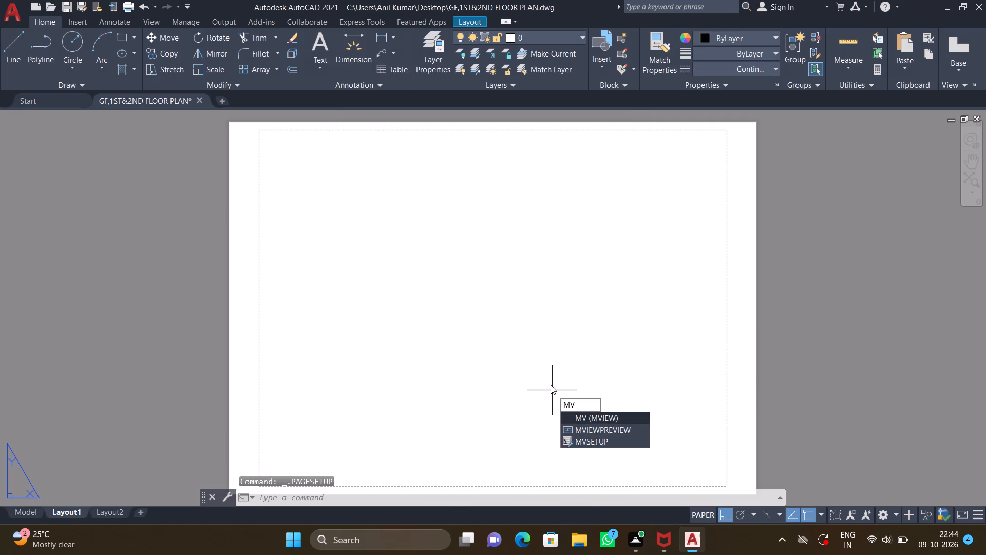
{"action": "key", "text": "Return"}
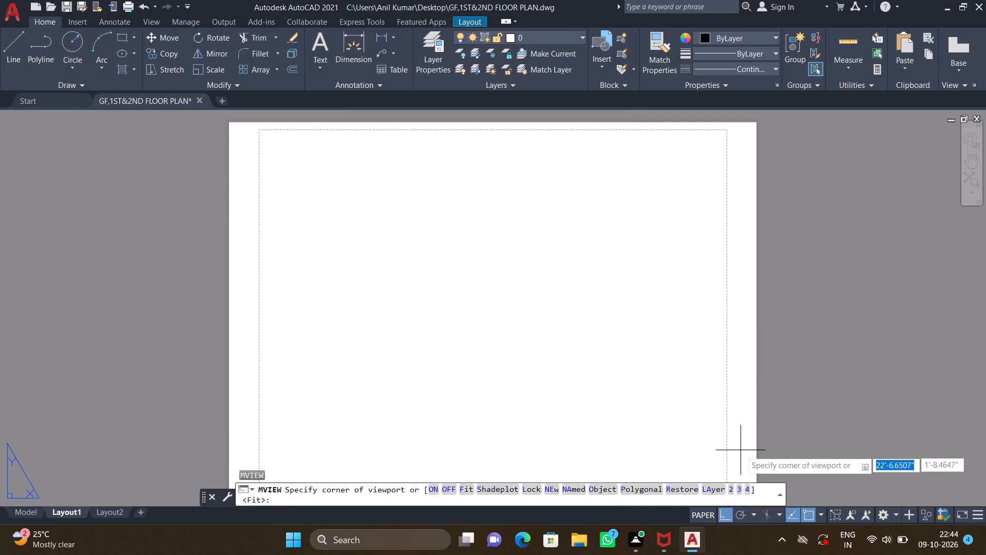
{"action": "scroll", "coordinate": [738, 453], "scroll_direction": "down", "scroll_amount": 2}
{"action": "left_click", "coordinate": [741, 467]}
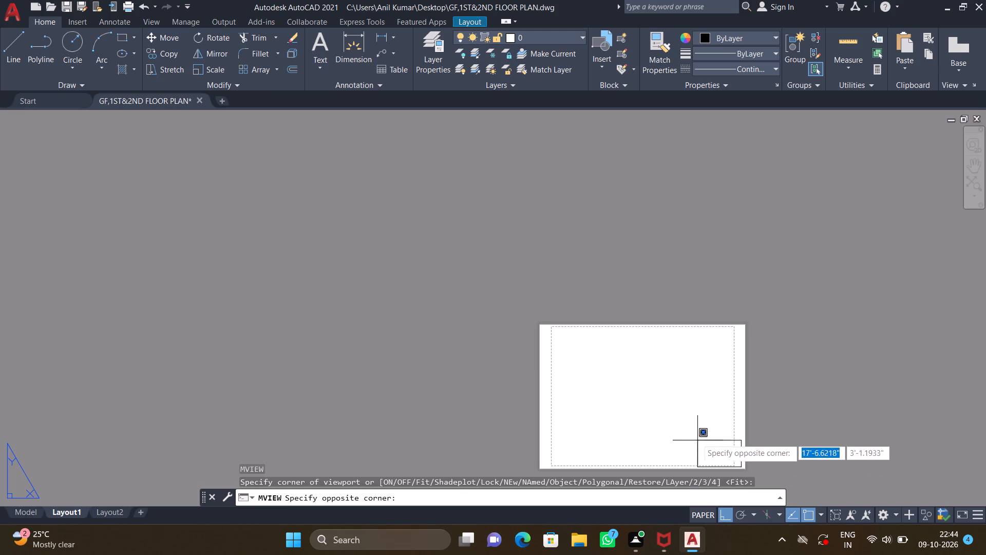
{"action": "scroll", "coordinate": [543, 329], "scroll_direction": "up", "scroll_amount": 2}
{"action": "left_click", "coordinate": [543, 318]}
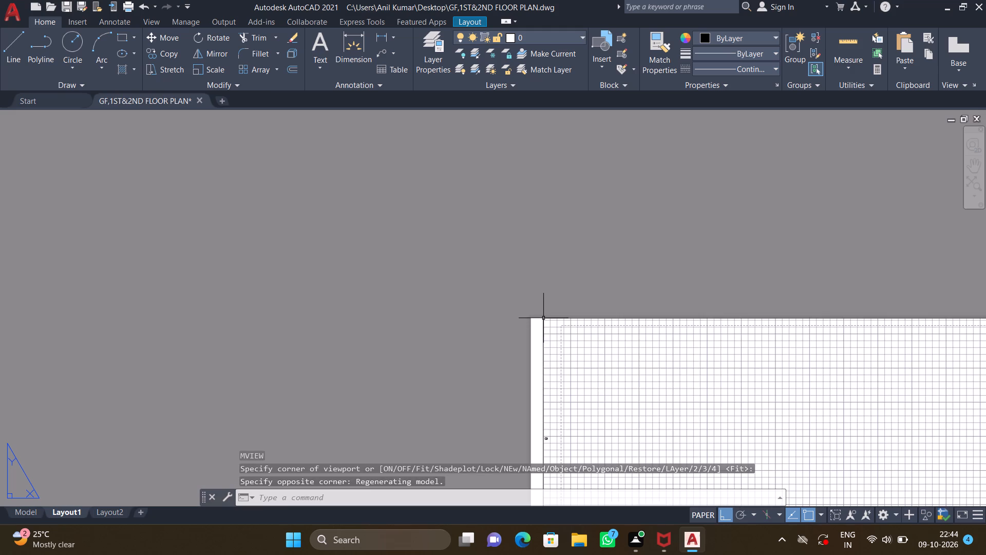
Activate model space inside the new Layout1 viewport and turn off its grid.
{"action": "middle_click_drag", "start_coordinate": [616, 364], "coordinate": [461, 289]}
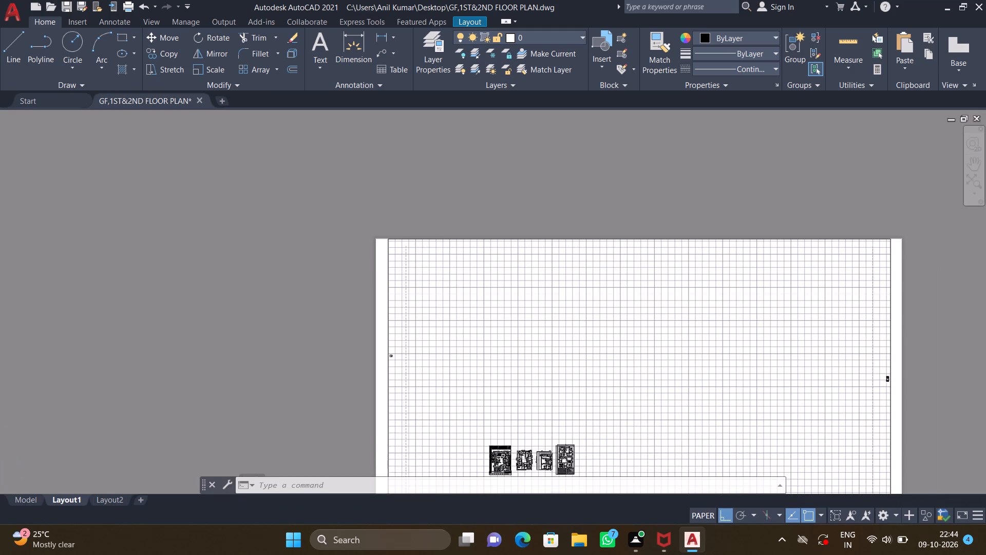
{"action": "middle_click_drag", "start_coordinate": [502, 323], "coordinate": [424, 236]}
{"action": "scroll", "coordinate": [444, 250], "scroll_direction": "down", "scroll_amount": 2}
{"action": "double_click", "coordinate": [452, 257]}
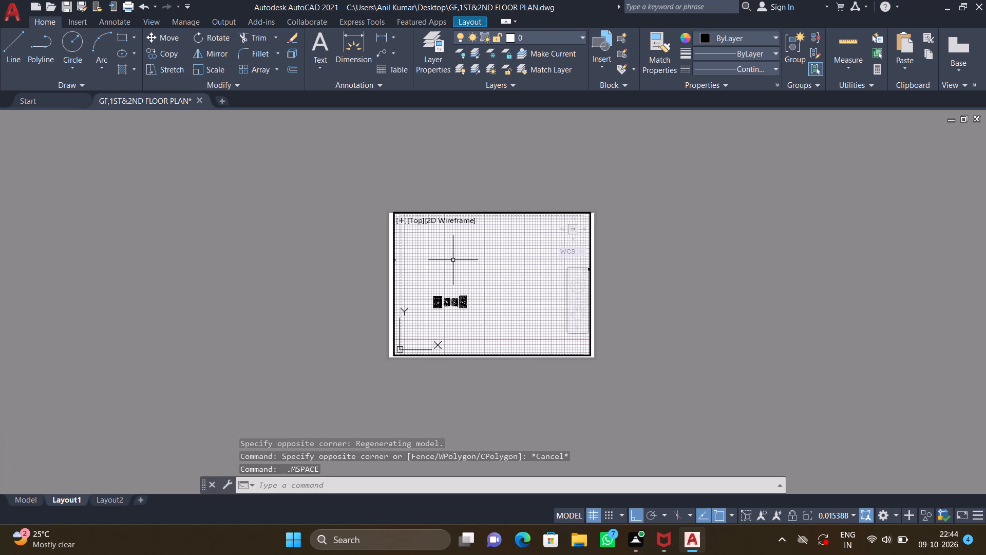
{"action": "key", "text": "F7"}
Enlarge and centre the row of four floor plans within the Layout1 viewport so all of them fit on the sheet.
{"action": "scroll", "coordinate": [473, 281], "scroll_direction": "up", "scroll_amount": 2}
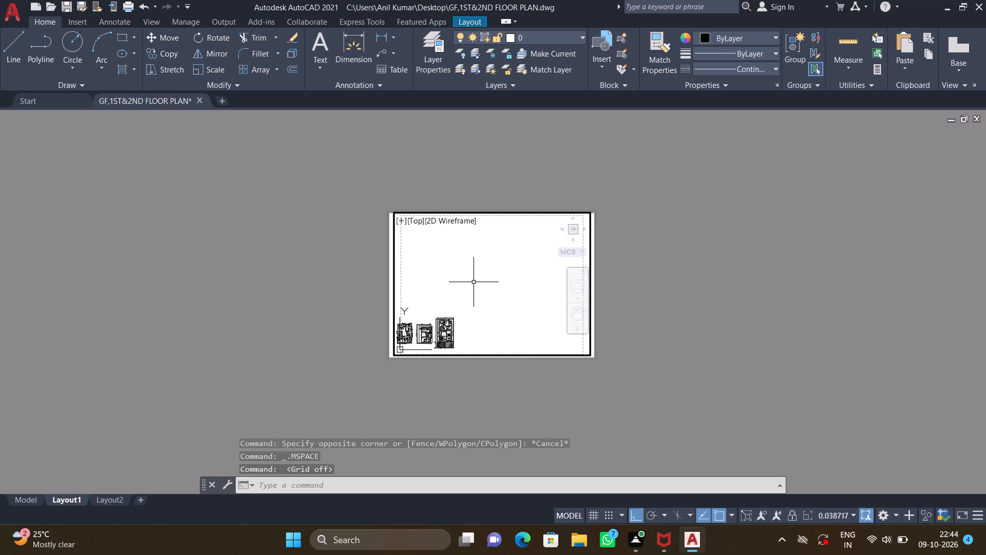
{"action": "middle_click_drag", "start_coordinate": [462, 305], "coordinate": [488, 274]}
{"action": "middle_click_drag", "start_coordinate": [468, 289], "coordinate": [517, 282]}
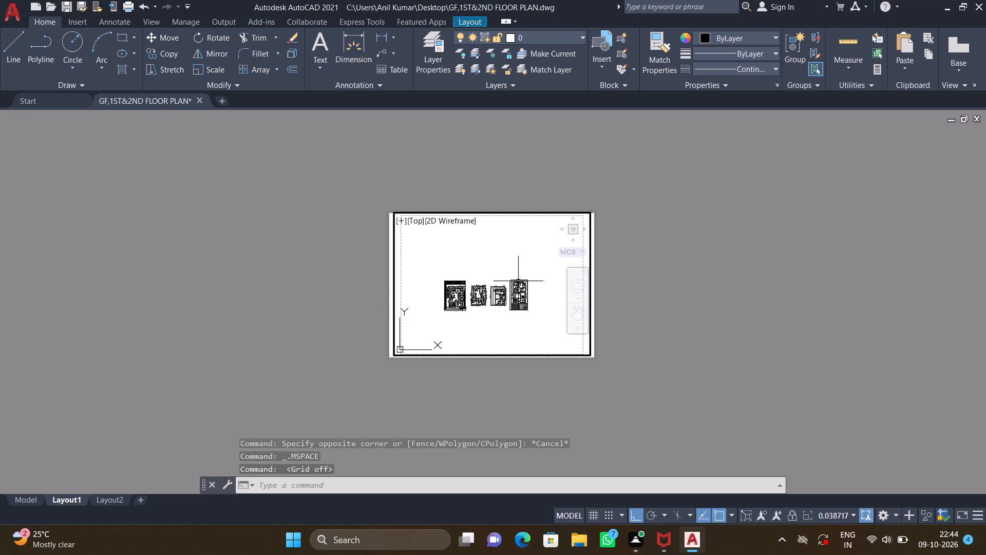
{"action": "scroll", "coordinate": [519, 281], "scroll_direction": "up", "scroll_amount": 1}
{"action": "middle_click_drag", "start_coordinate": [520, 282], "coordinate": [543, 274]}
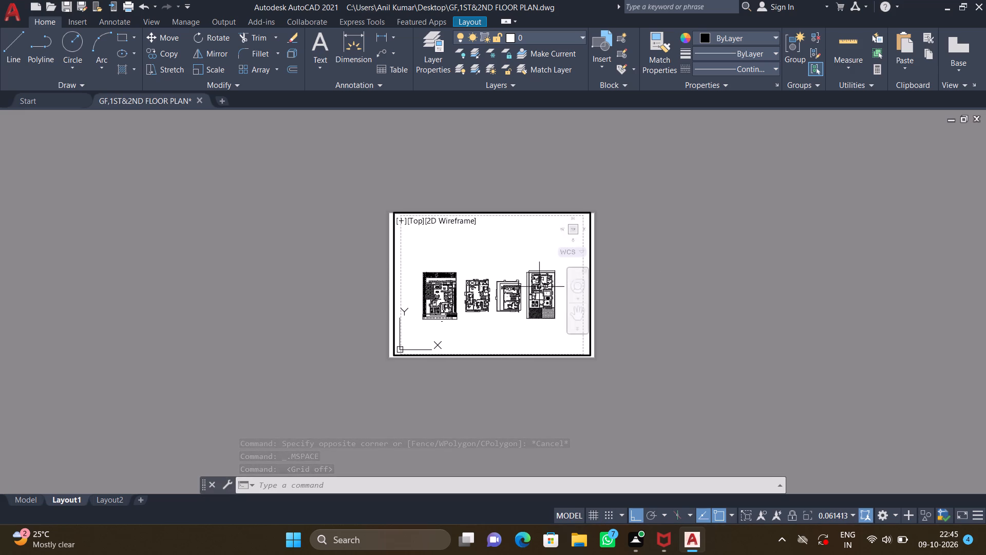
{"action": "scroll", "coordinate": [526, 290], "scroll_direction": "up", "scroll_amount": 1}
{"action": "middle_click", "coordinate": [528, 293]}
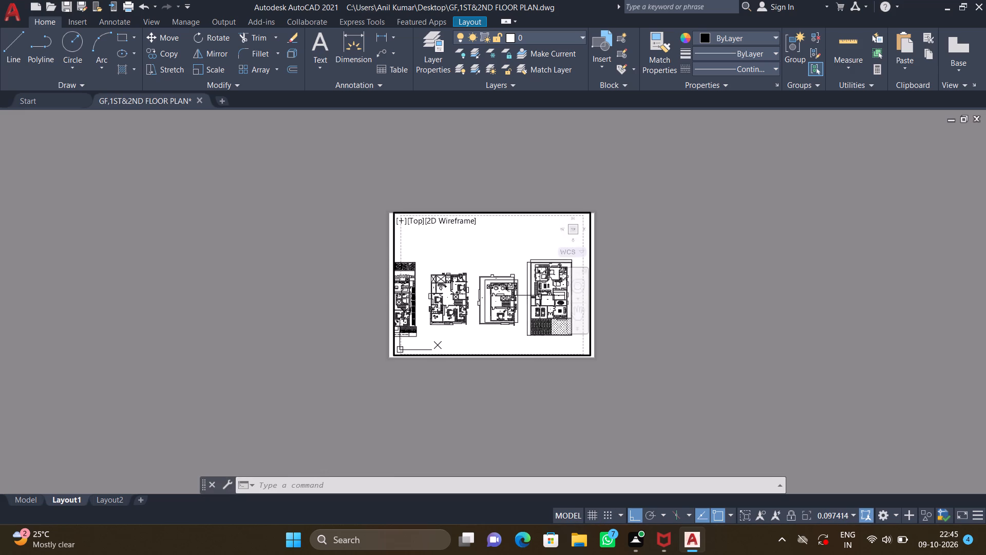
{"action": "middle_click", "coordinate": [511, 294]}
{"action": "scroll", "coordinate": [513, 292], "scroll_direction": "down", "scroll_amount": 1}
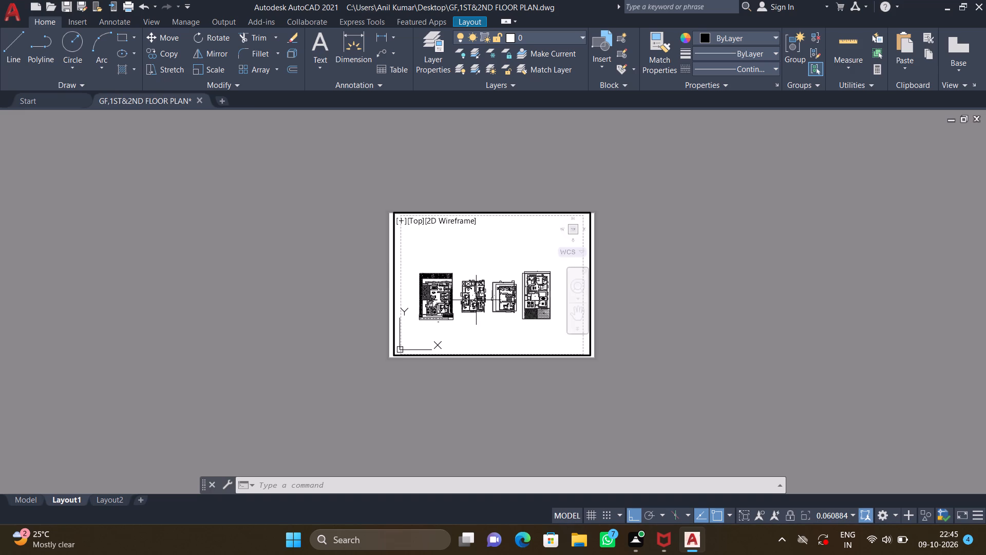
{"action": "scroll", "coordinate": [442, 292], "scroll_direction": "up", "scroll_amount": 1}
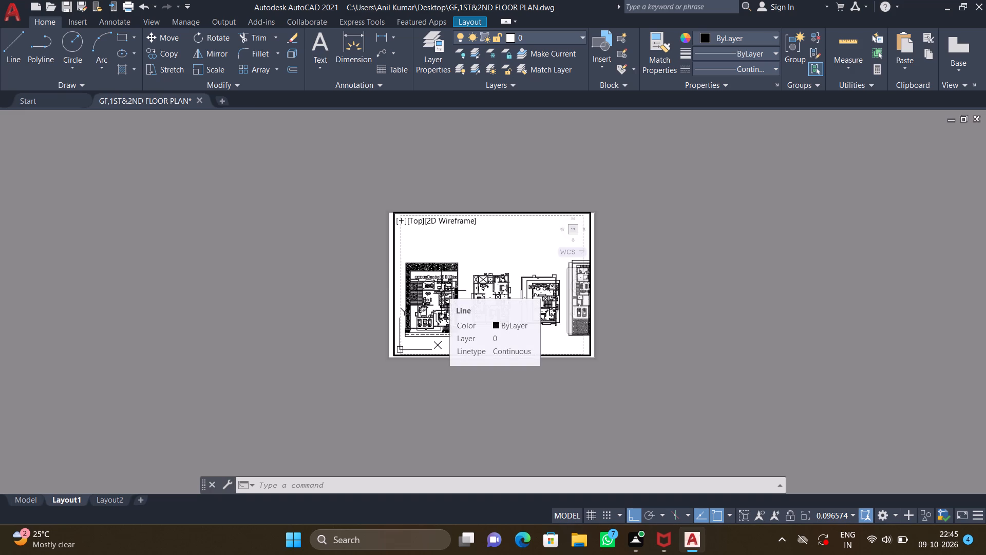
{"action": "middle_click_drag", "start_coordinate": [476, 284], "coordinate": [471, 283]}
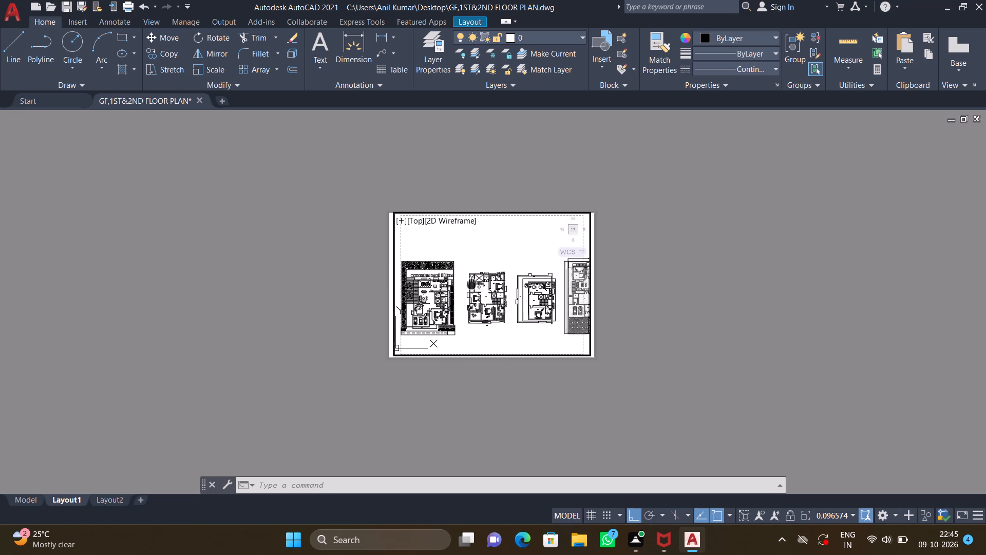
{"action": "middle_click_drag", "start_coordinate": [471, 283], "coordinate": [467, 280]}
{"action": "scroll", "coordinate": [475, 279], "scroll_direction": "down", "scroll_amount": 1}
{"action": "middle_click_drag", "start_coordinate": [527, 283], "coordinate": [520, 283]}
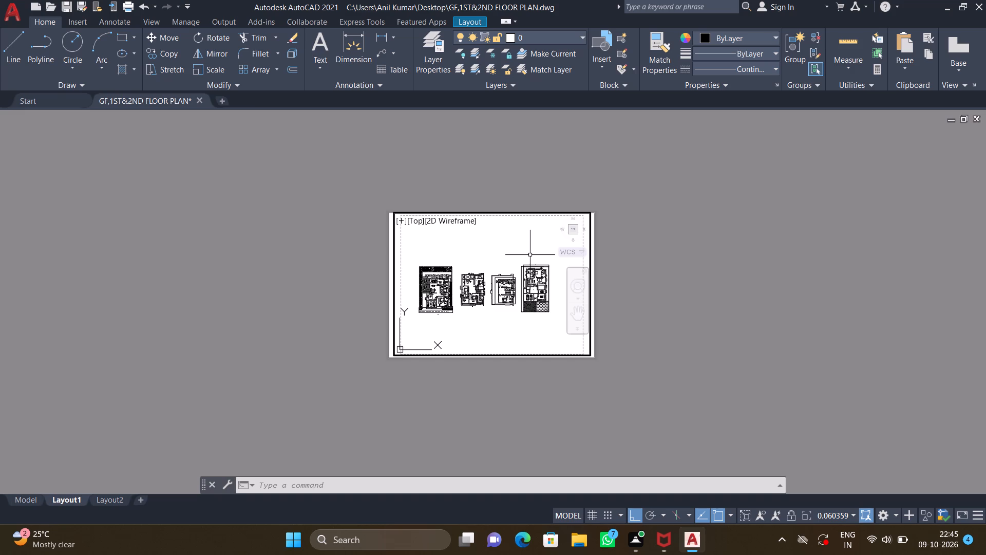
Preview the Layout1 plot, plot it to the Desktop as GF,1ST&2ND FLOOR PLAN-Layout1.pdf, and close the resulting PDF.
{"action": "key", "text": "ctrl+p"}
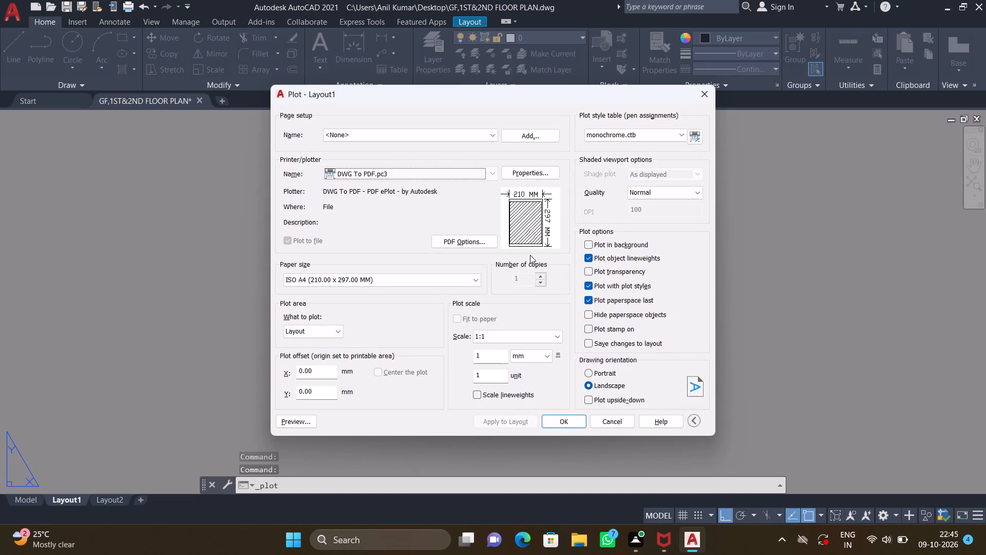
{"action": "left_click", "coordinate": [298, 422]}
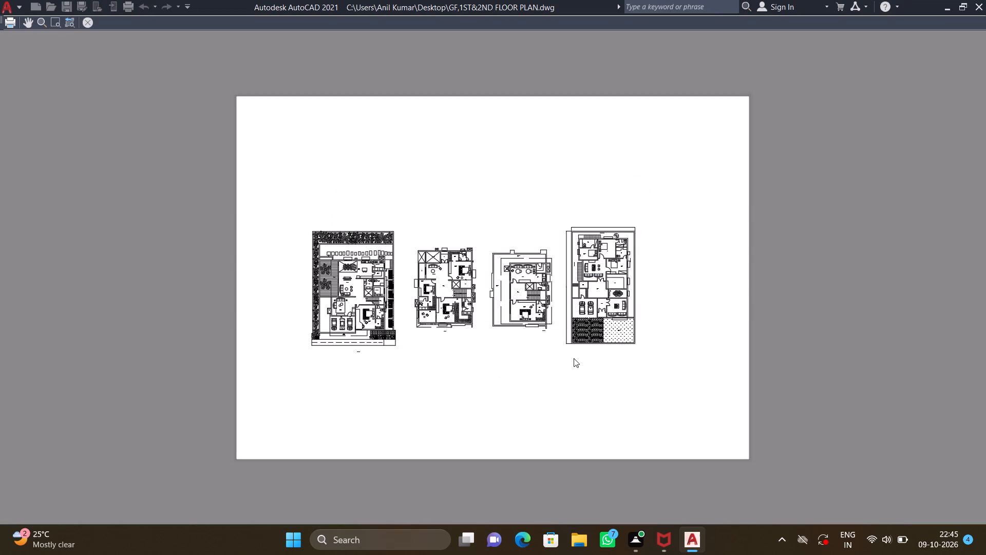
{"action": "left_click", "coordinate": [88, 23]}
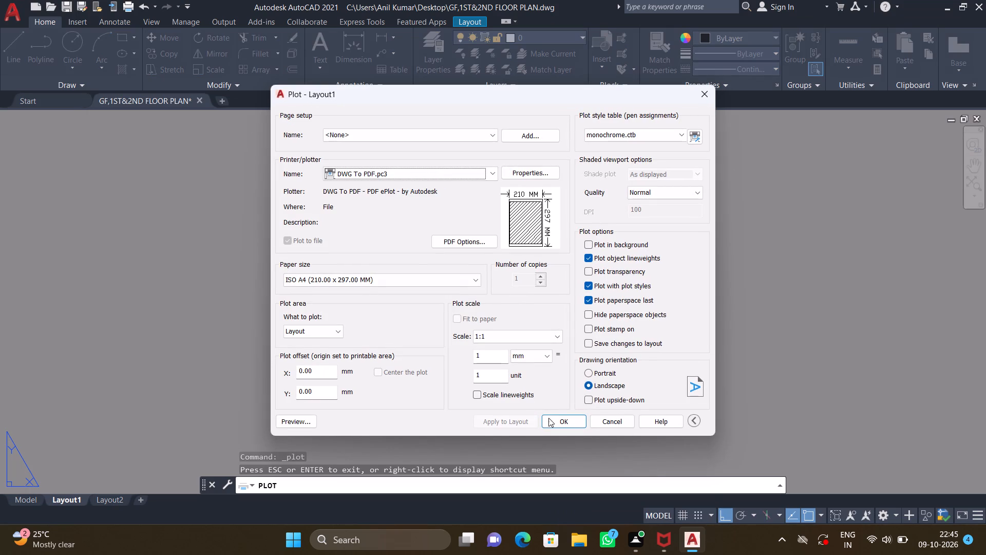
{"action": "left_click", "coordinate": [551, 421]}
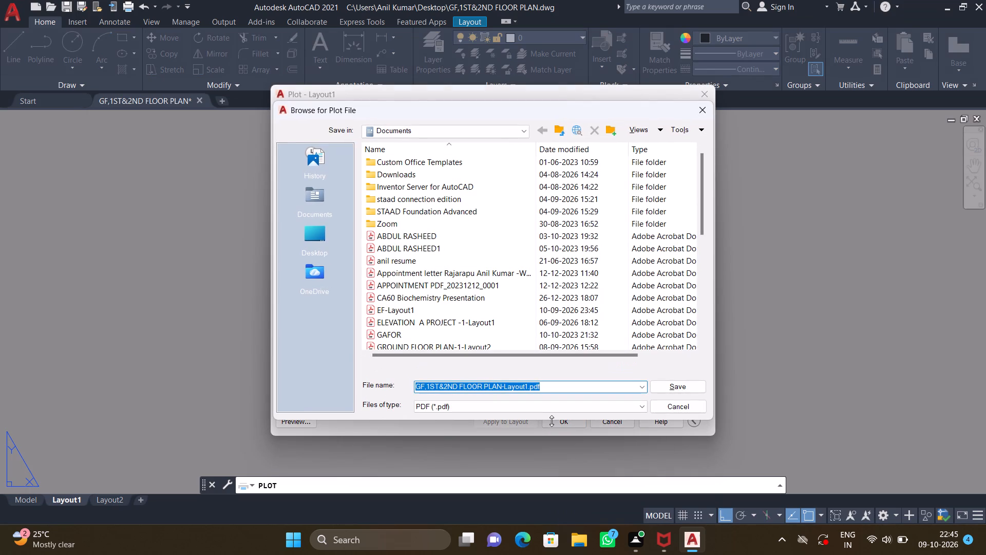
{"action": "left_click", "coordinate": [313, 247]}
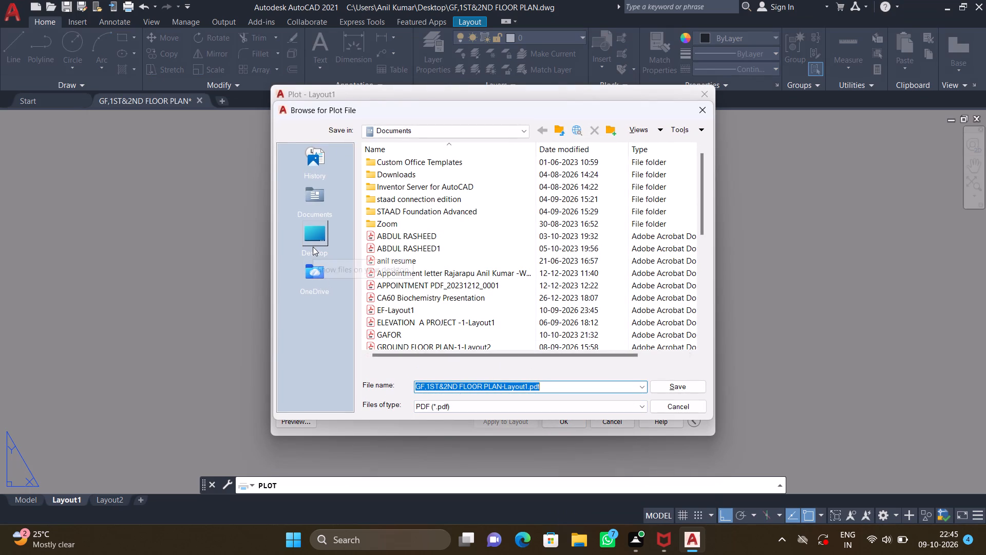
{"action": "left_click", "coordinate": [668, 383]}
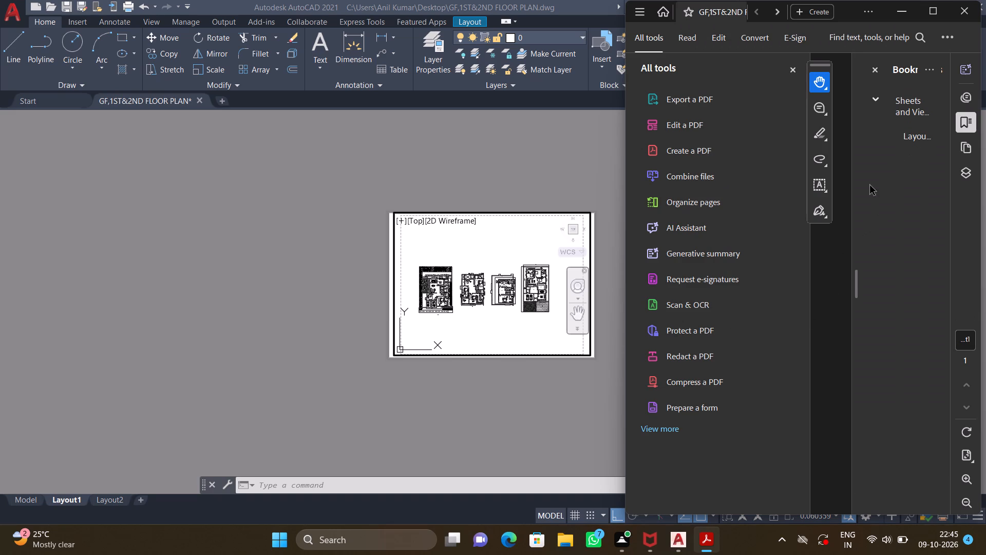
{"action": "left_click", "coordinate": [966, 12]}
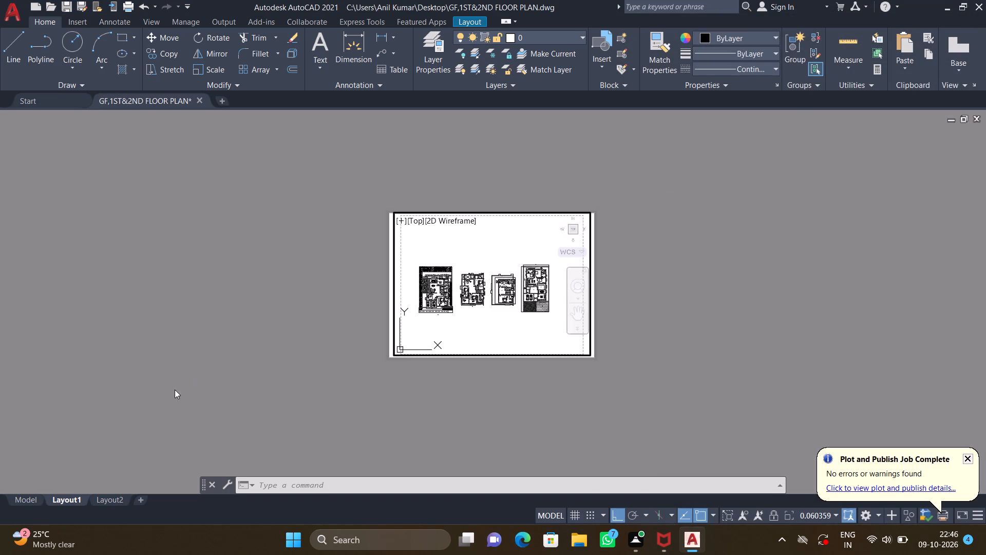
Return from Layout1 to the drawing's model space.
{"action": "left_click", "coordinate": [27, 497]}
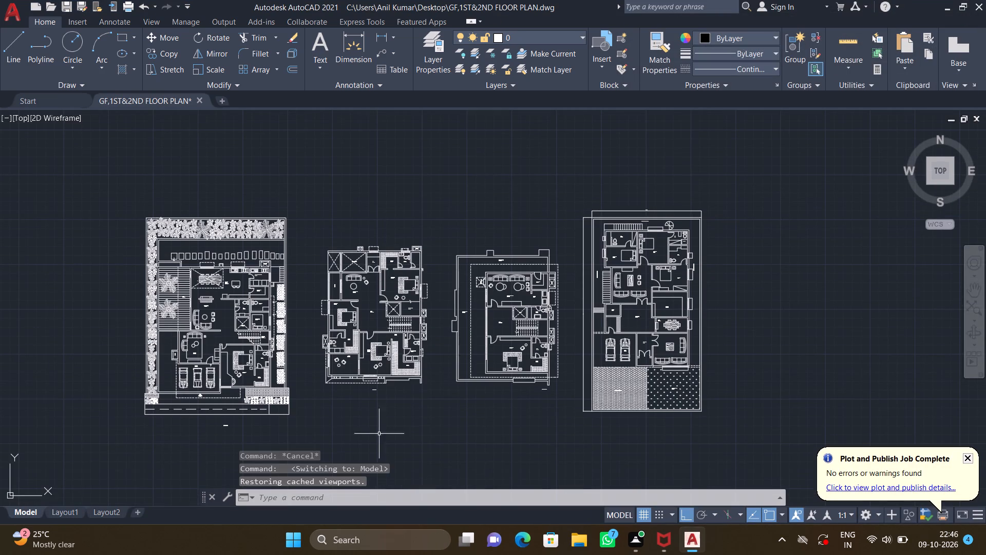
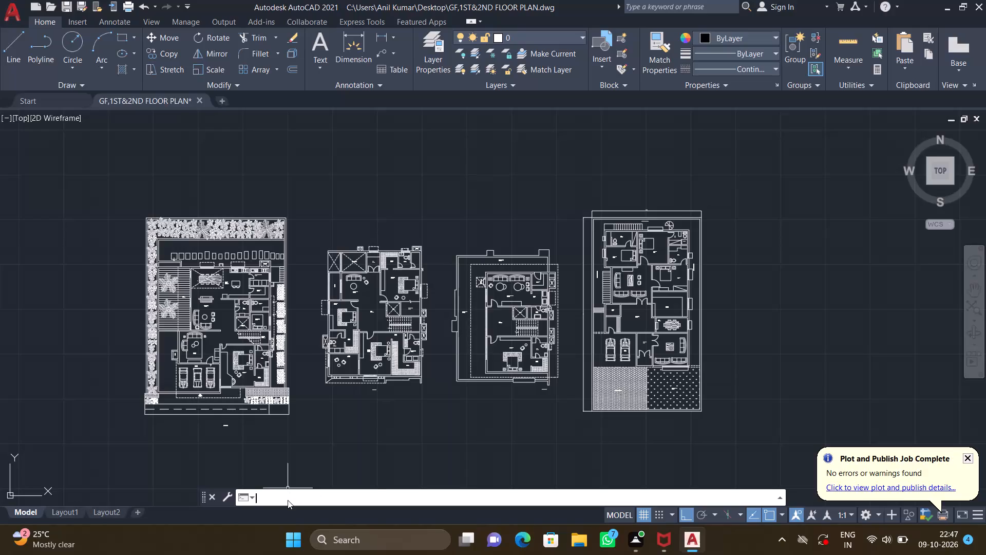
Query the LOGFILENAME system variable to look up the drawing's log file path.
{"action": "type", "text": "LO"}
{"action": "key", "text": "g"}
{"action": "type", "text": "FILE"}
{"action": "type", "text": "NAME"}
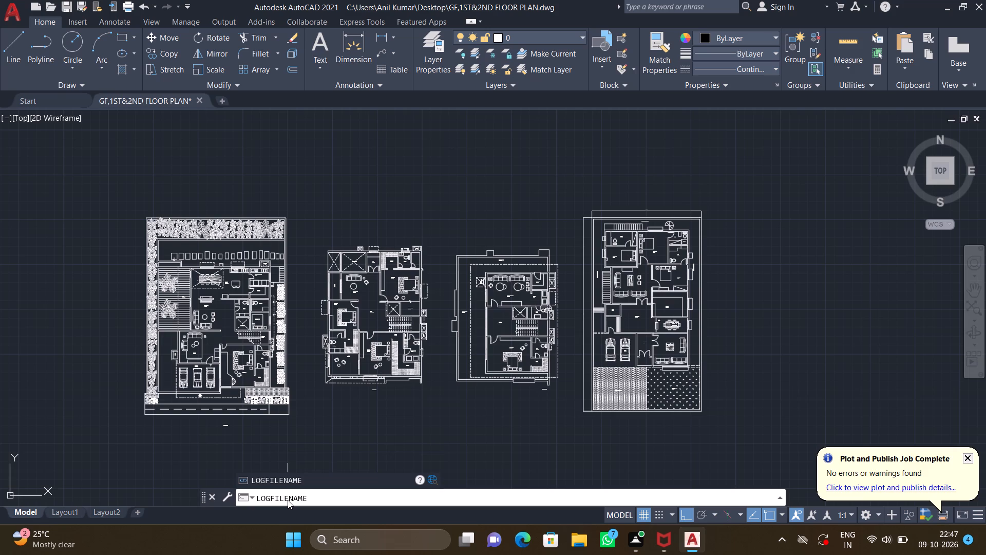
{"action": "key", "text": "Return"}
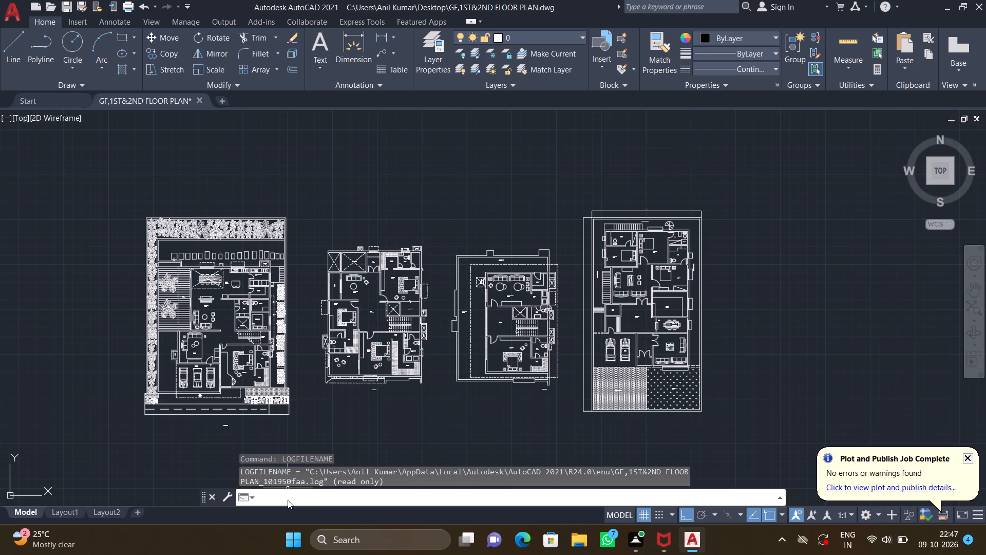